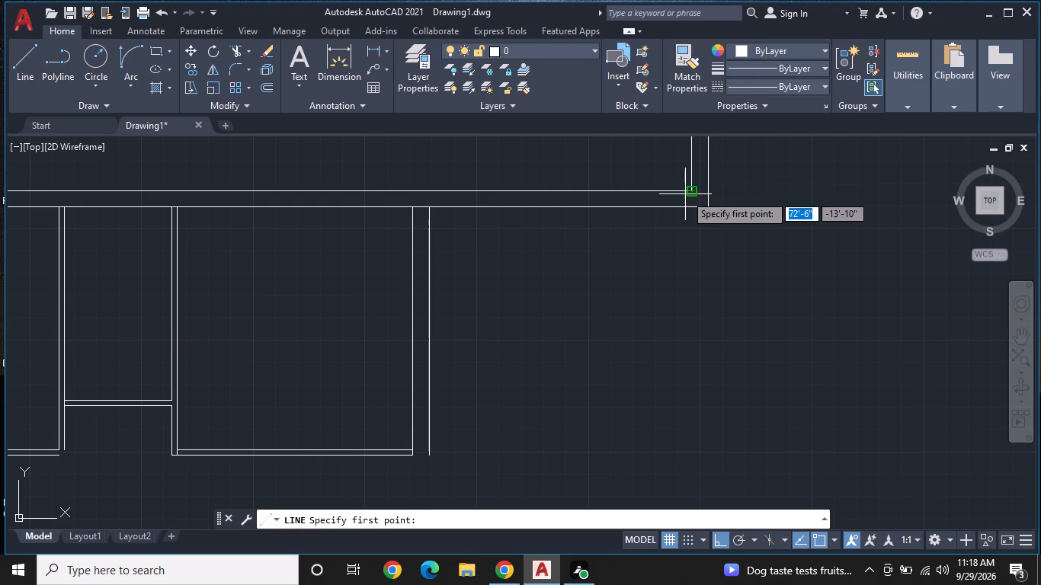
# Draw the new room's east line about 11'-7" south from the main wall, then its south line west to the 9" wall's outer line.
pyautogui.click(691, 208)
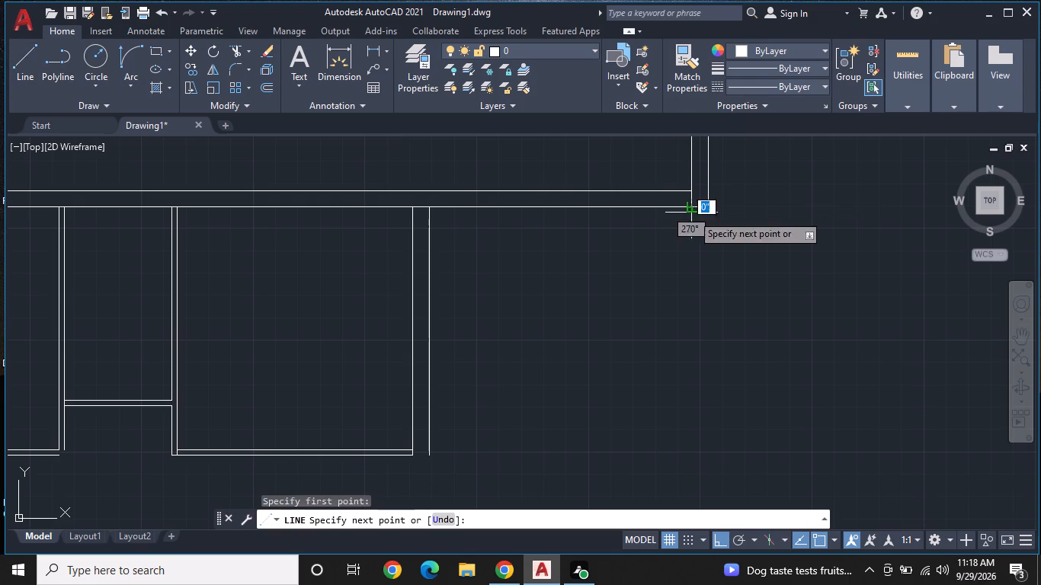
pyautogui.moveTo(709, 353); pyautogui.dragTo(699, 292, button='middle')
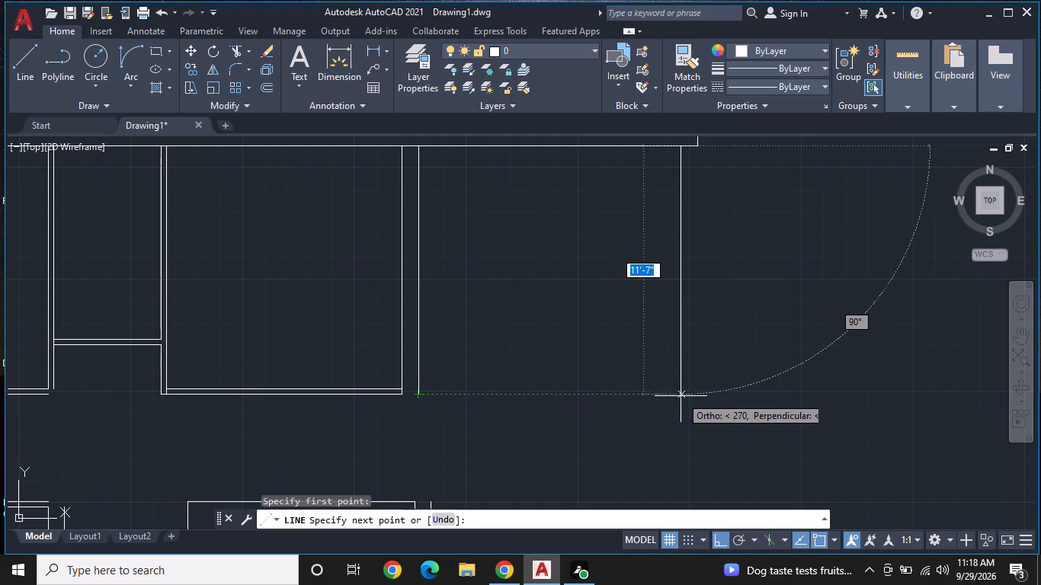
pyautogui.click(681, 397)
pyautogui.click(418, 389)
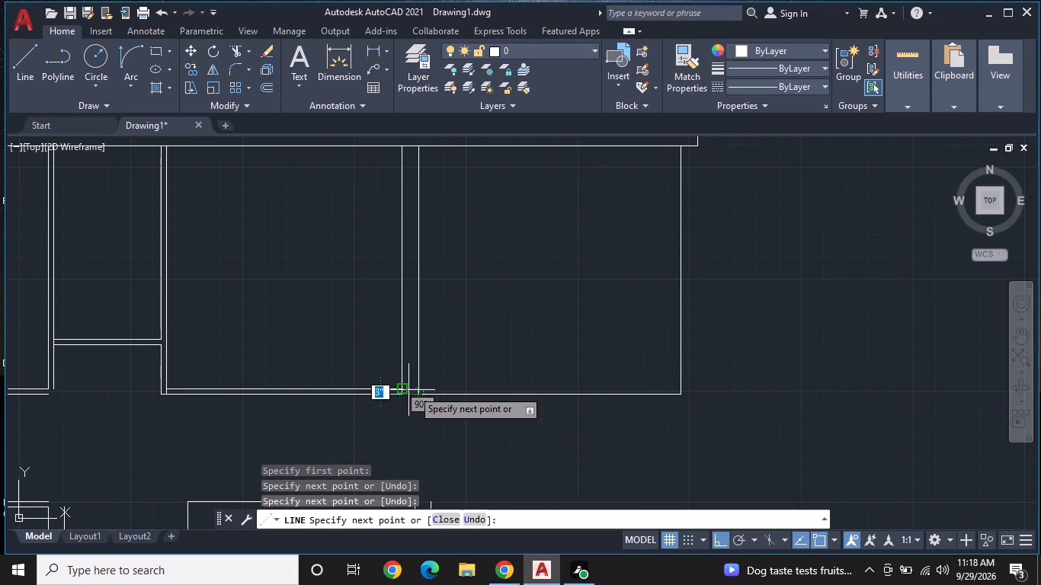
pyautogui.scroll(3, 382, 395)
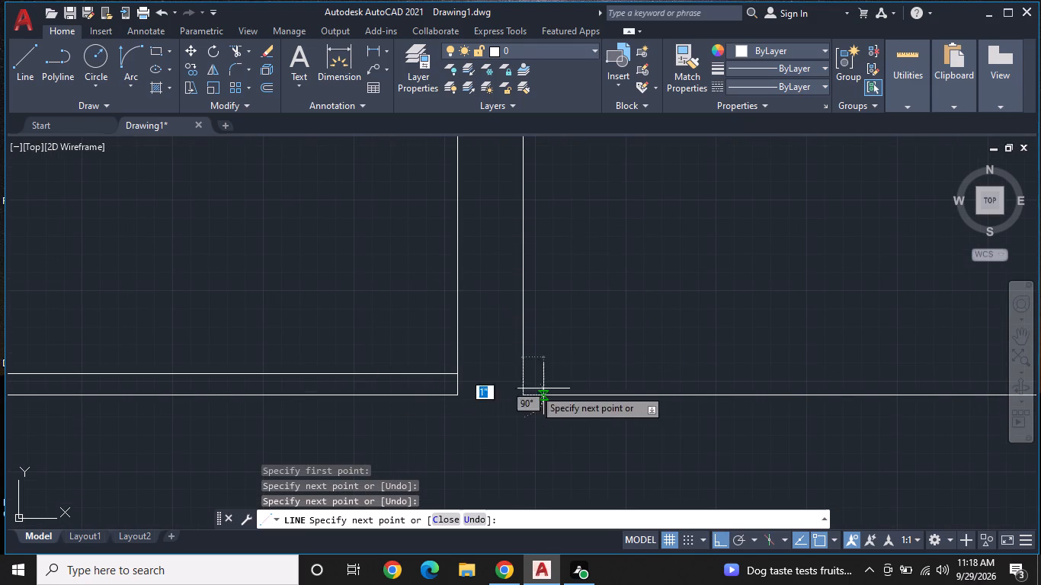
pyautogui.press('Escape')
# Offset the new room's south line 3" inward to the north.
pyautogui.scroll(-1, 620, 332)
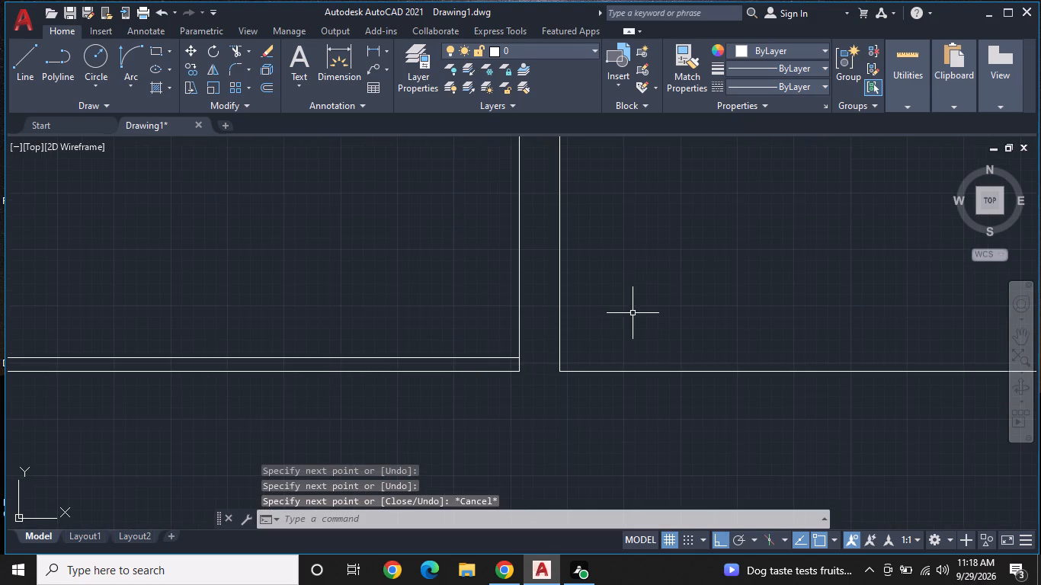
pyautogui.moveTo(633, 313); pyautogui.dragTo(562, 315, button='middle')
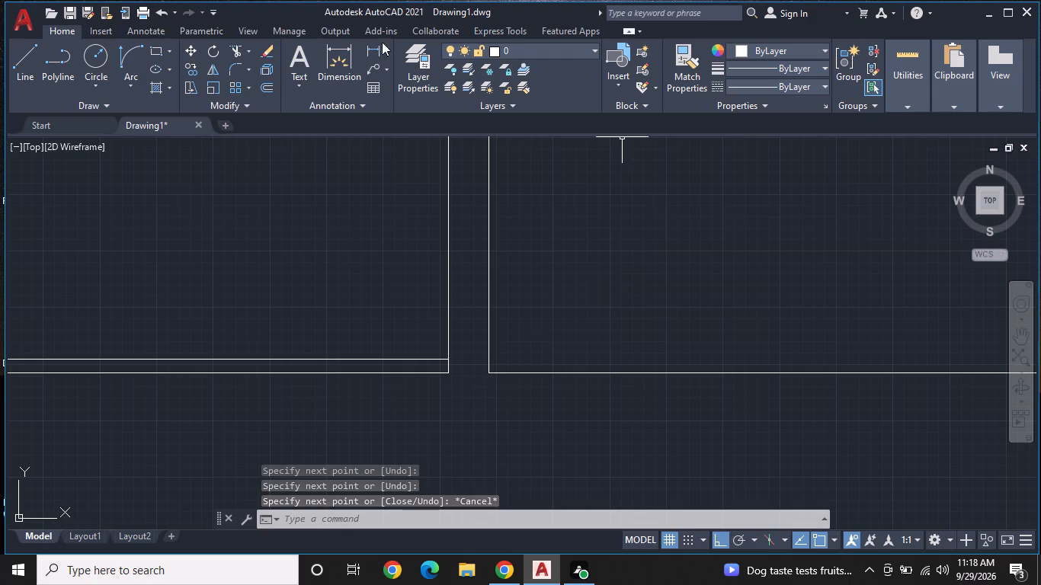
pyautogui.click(267, 91)
pyautogui.rightClick(645, 277)
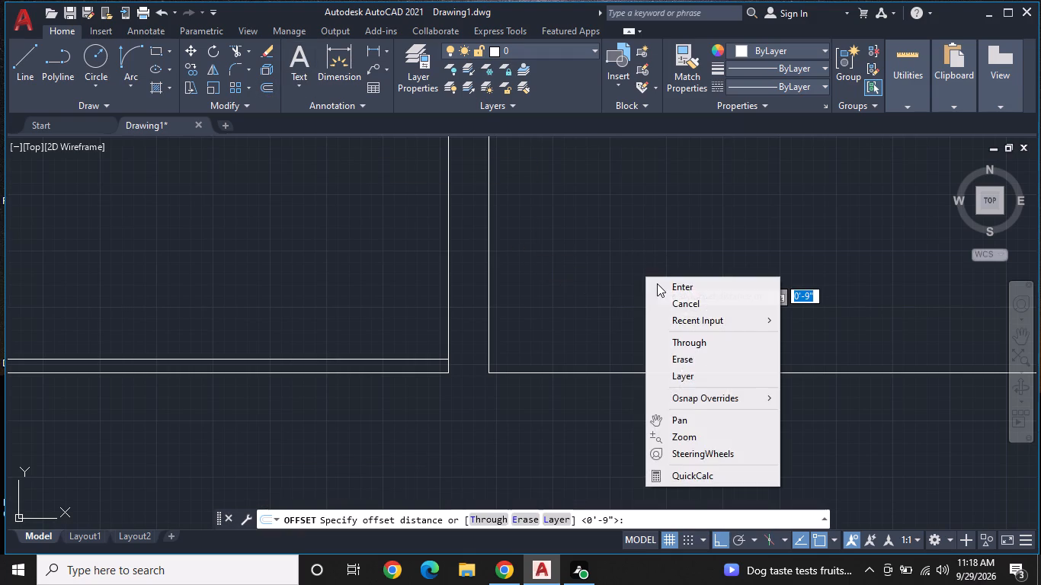
pyautogui.press('Escape')
pyautogui.write('3"')
pyautogui.press('Return')
pyautogui.scroll(-1, 657, 283)
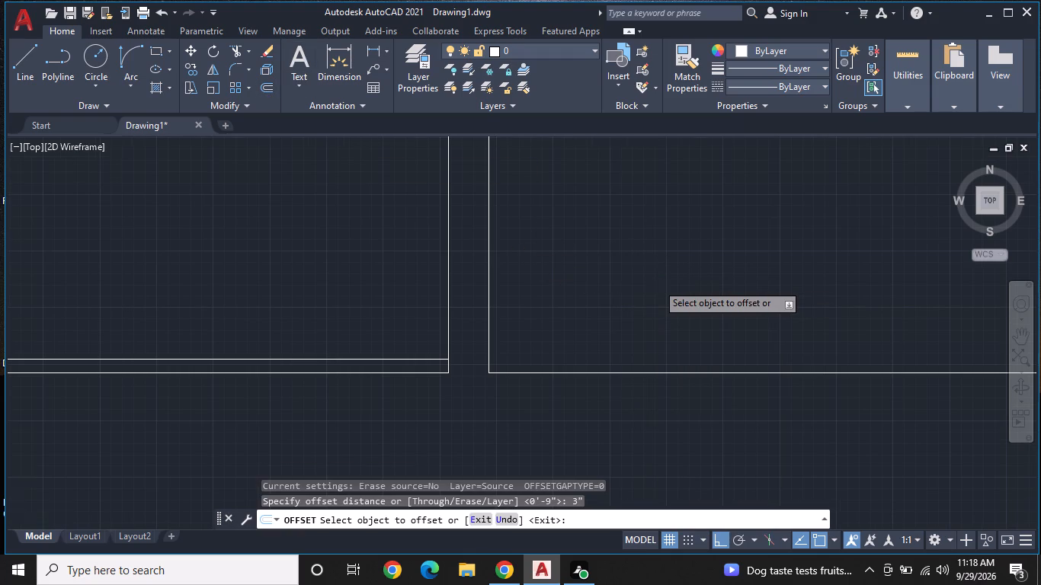
pyautogui.scroll(-1, 657, 283)
pyautogui.moveTo(639, 296); pyautogui.dragTo(526, 326, button='middle')
pyautogui.scroll(-1, 524, 326)
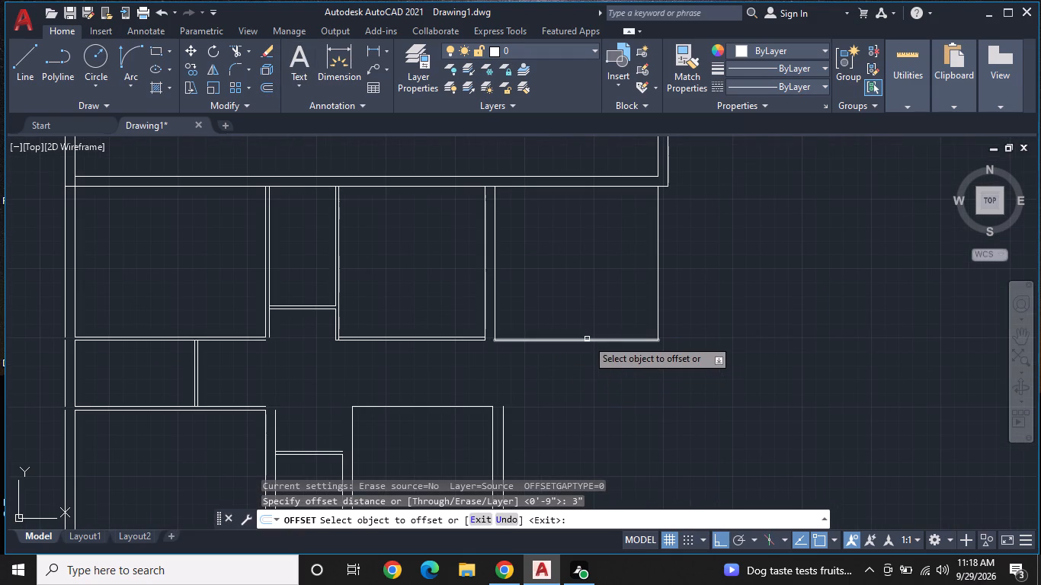
pyautogui.click(587, 339)
pyautogui.click(589, 326)
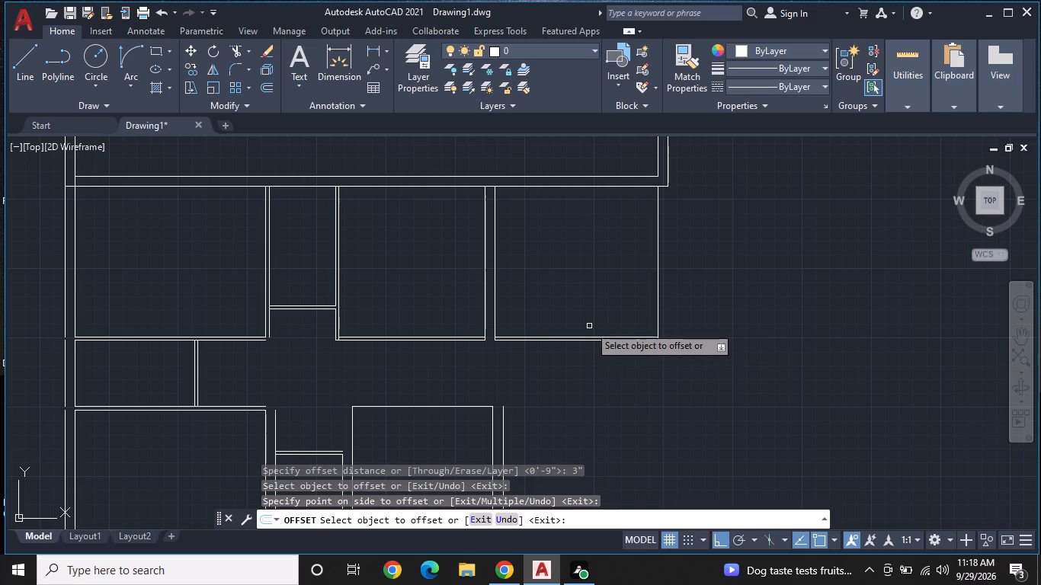
# Offset the new room's east line 9" outward to the east.
pyautogui.moveTo(601, 296); pyautogui.dragTo(553, 300, button='middle')
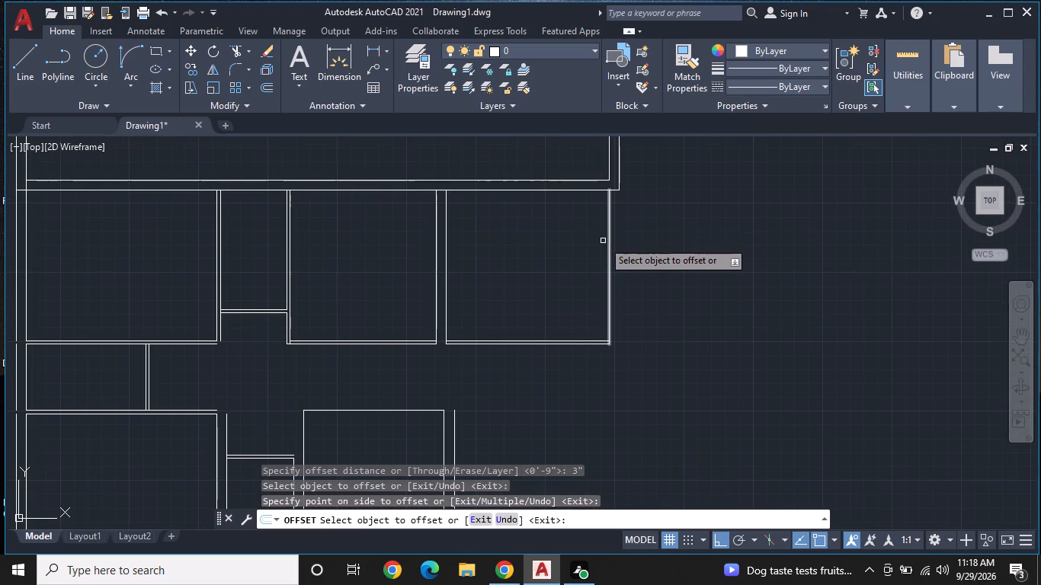
pyautogui.click(608, 237)
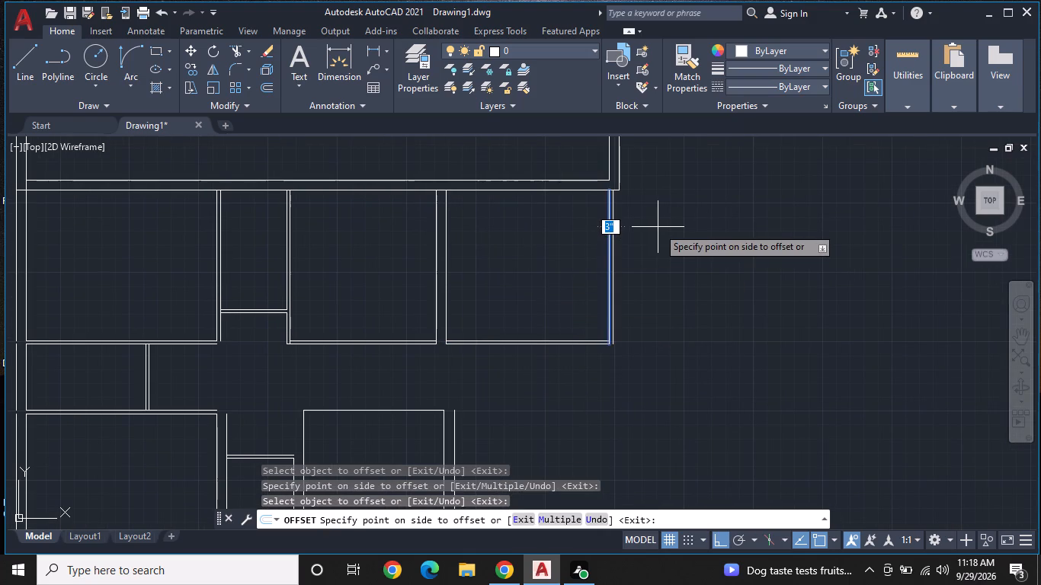
pyautogui.write('9"')
pyautogui.press('Return')
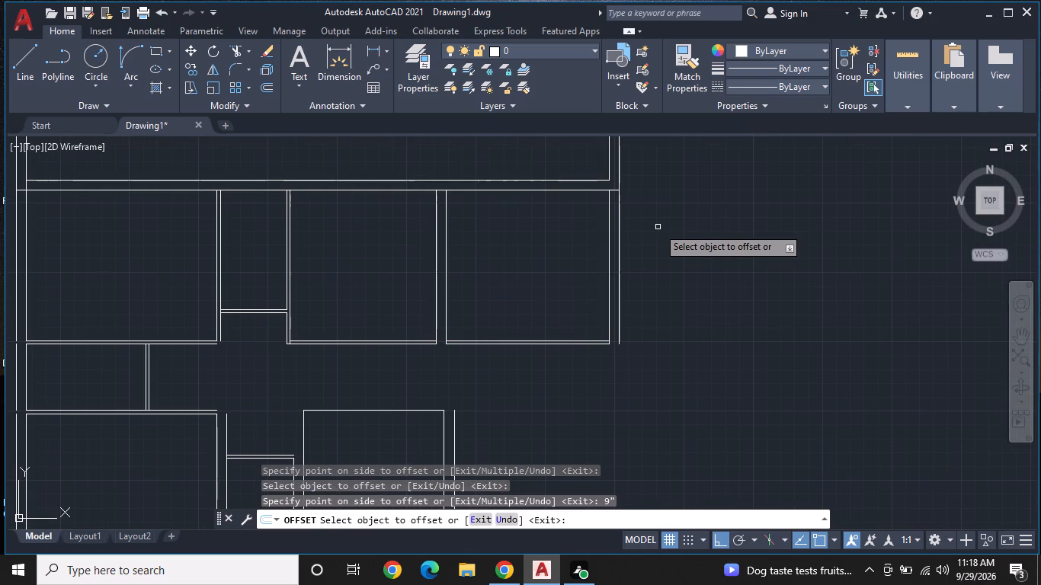
pyautogui.press('Escape')
# Look over the whole plan and the open area south of the new east room.
pyautogui.scroll(-1, 665, 337)
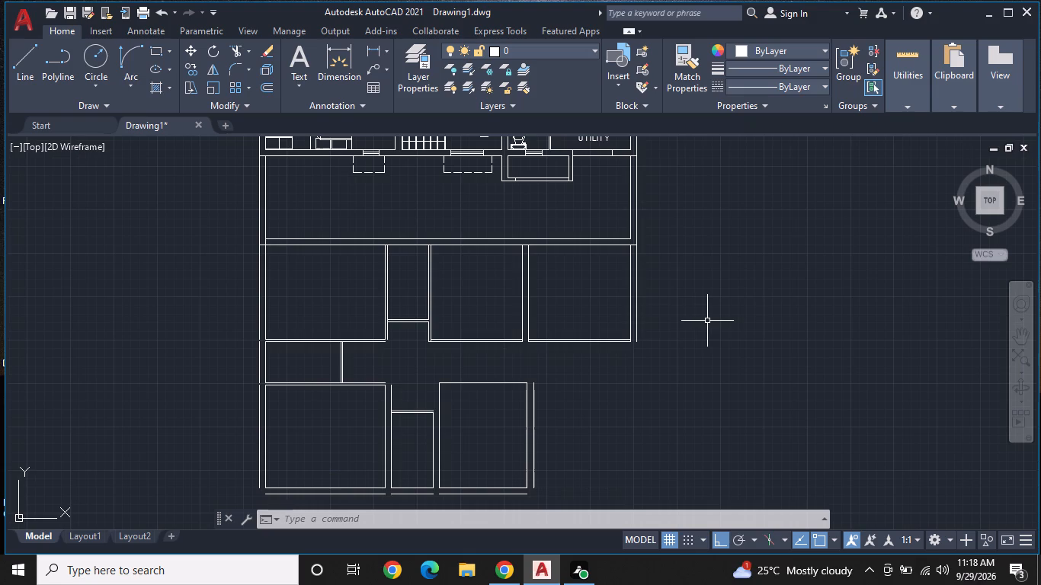
pyautogui.scroll(-1, 684, 335)
pyautogui.middleClick(679, 358)
pyautogui.scroll(-1, 679, 358)
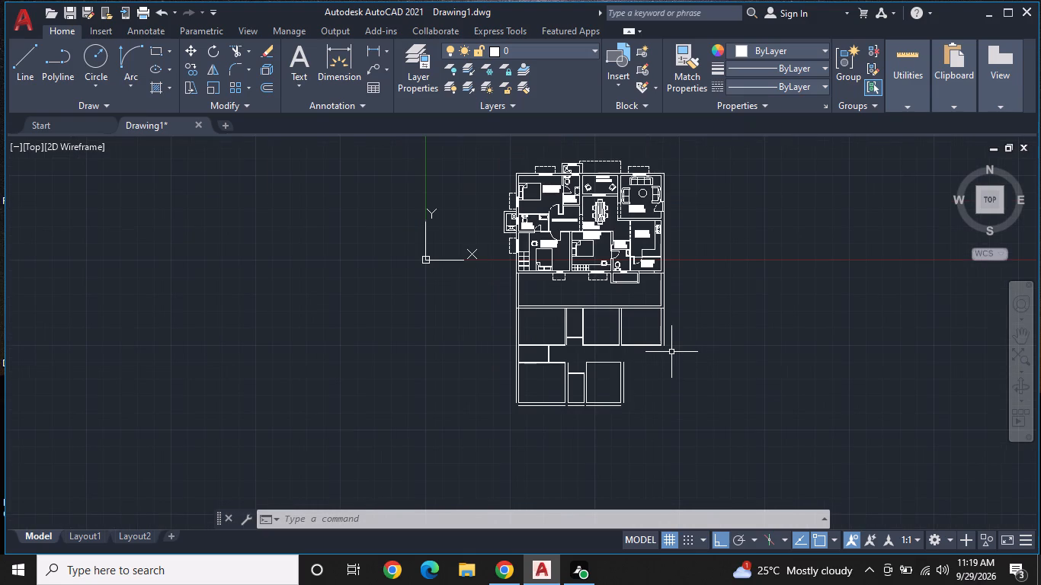
pyautogui.scroll(1, 649, 350)
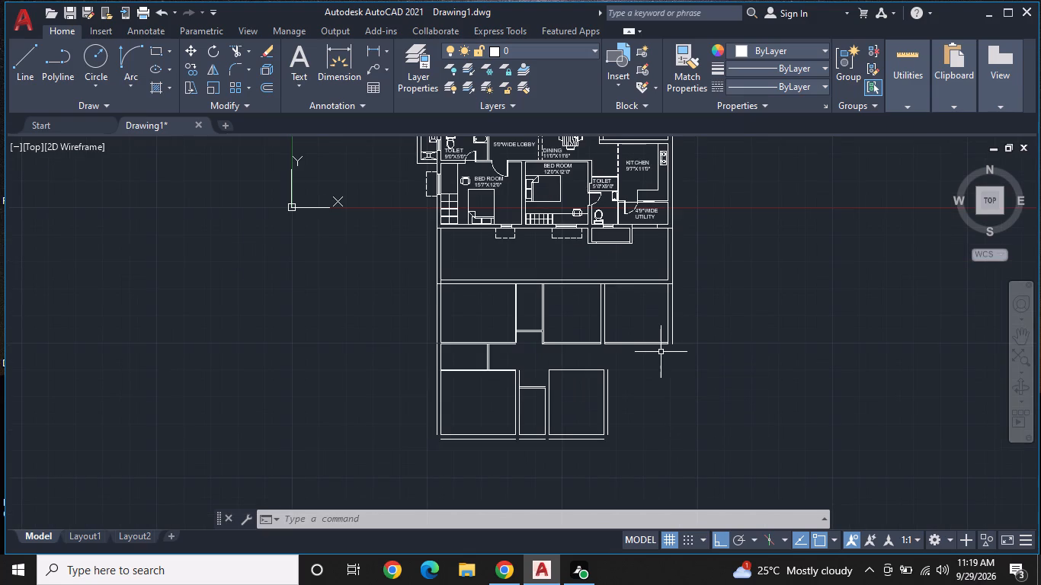
pyautogui.scroll(2, 661, 352)
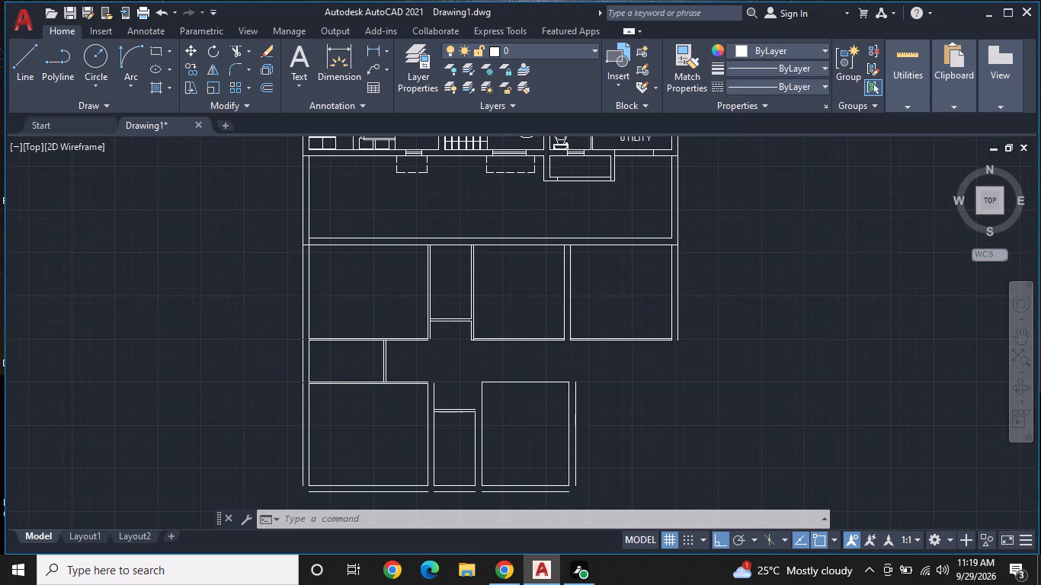
pyautogui.moveTo(661, 352); pyautogui.dragTo(679, 321, button='middle')
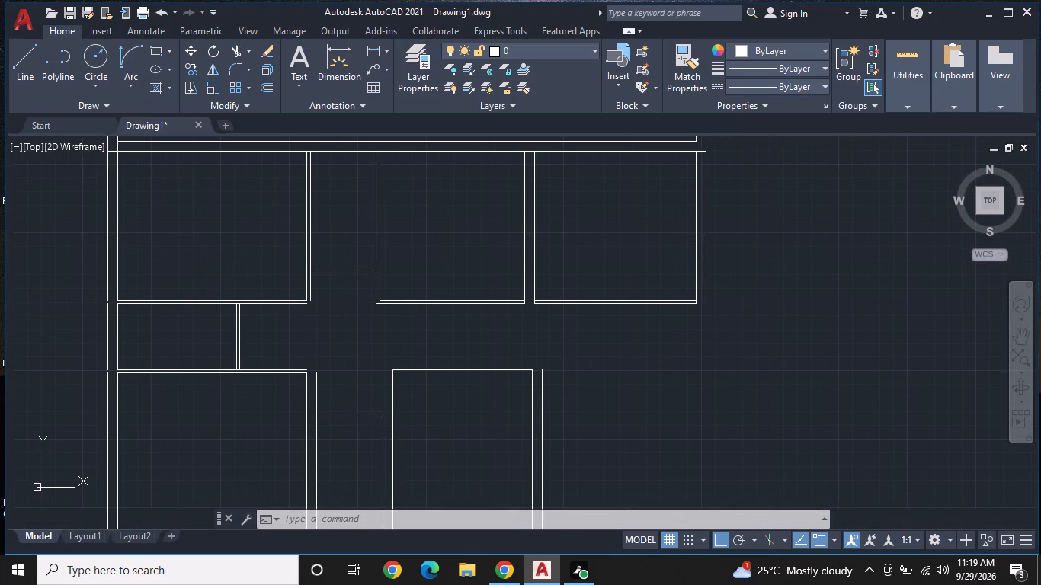
pyautogui.scroll(1, 679, 323)
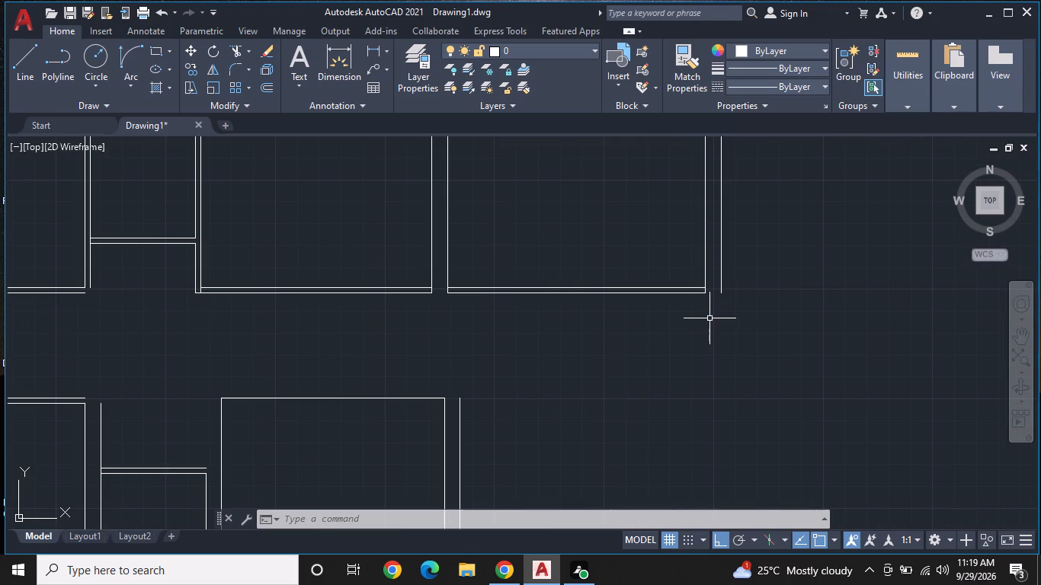
pyautogui.scroll(2, 717, 299)
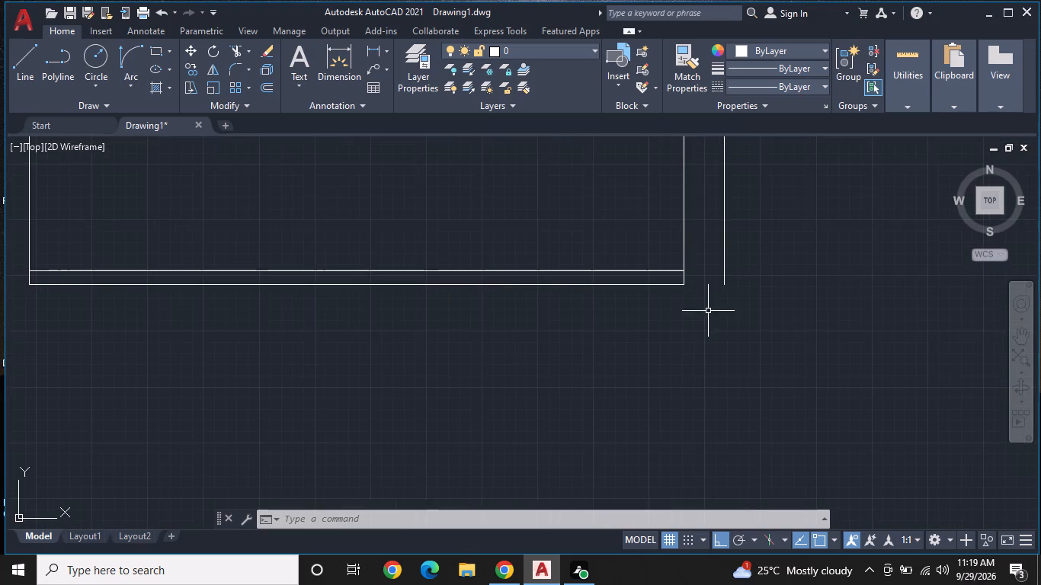
pyautogui.moveTo(706, 322); pyautogui.dragTo(749, 299, button='middle')
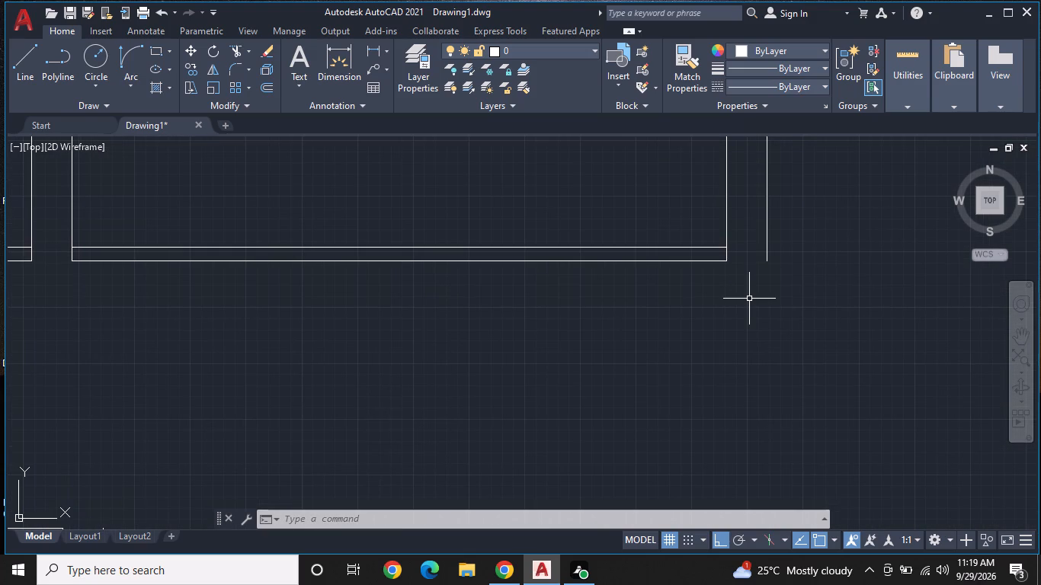
pyautogui.scroll(1, 749, 299)
pyautogui.scroll(-3, 749, 299)
pyautogui.moveTo(732, 292); pyautogui.dragTo(729, 284, button='middle')
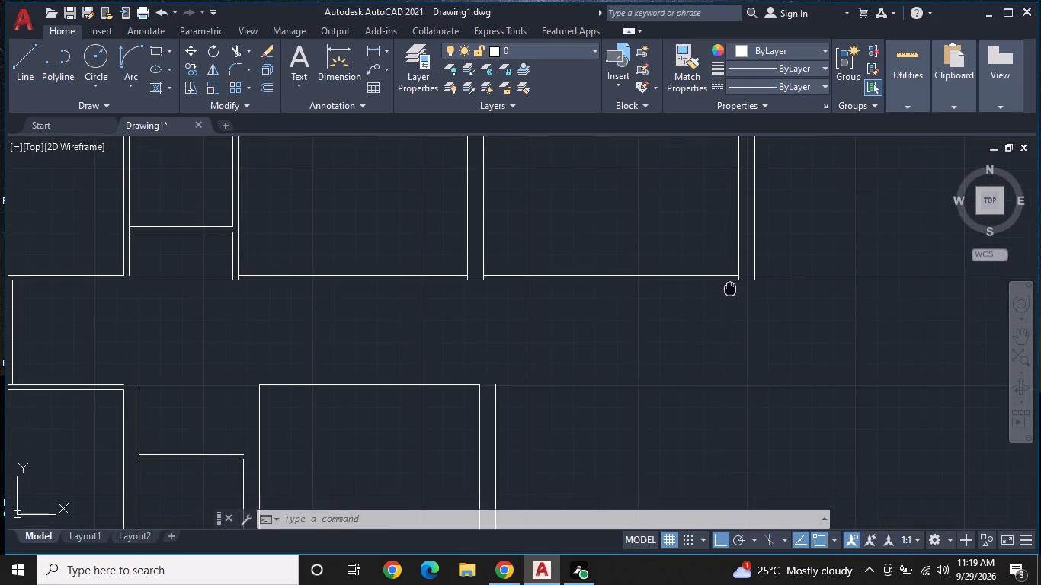
pyautogui.moveTo(729, 284); pyautogui.dragTo(706, 261, button='middle')
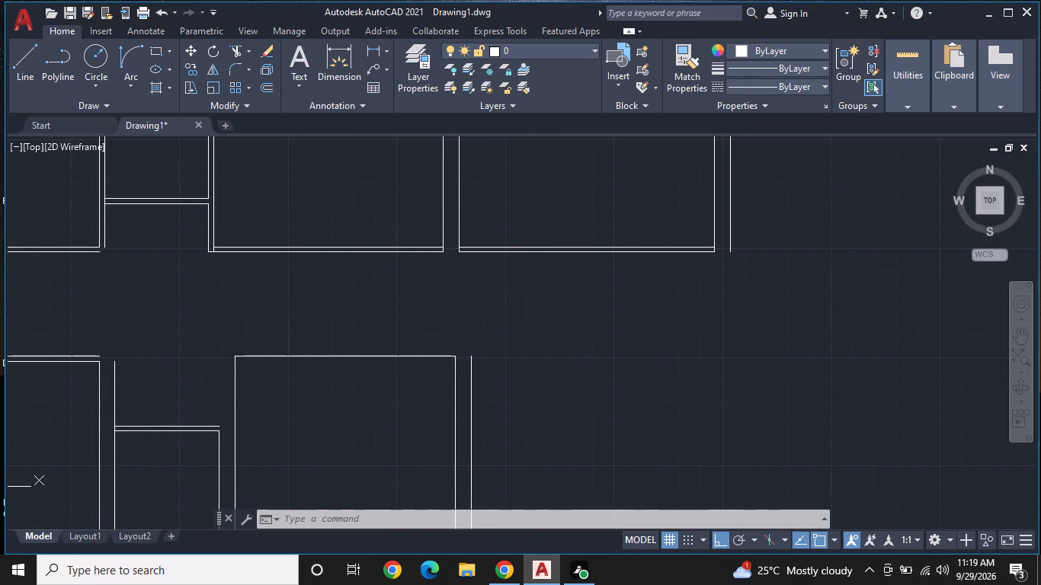
# From the east room's southeast inner corner, draw a line 8' south, then about 11'-8" west to the lower room's outer east wall line.
pyautogui.click(17, 54)
pyautogui.scroll(2, 710, 259)
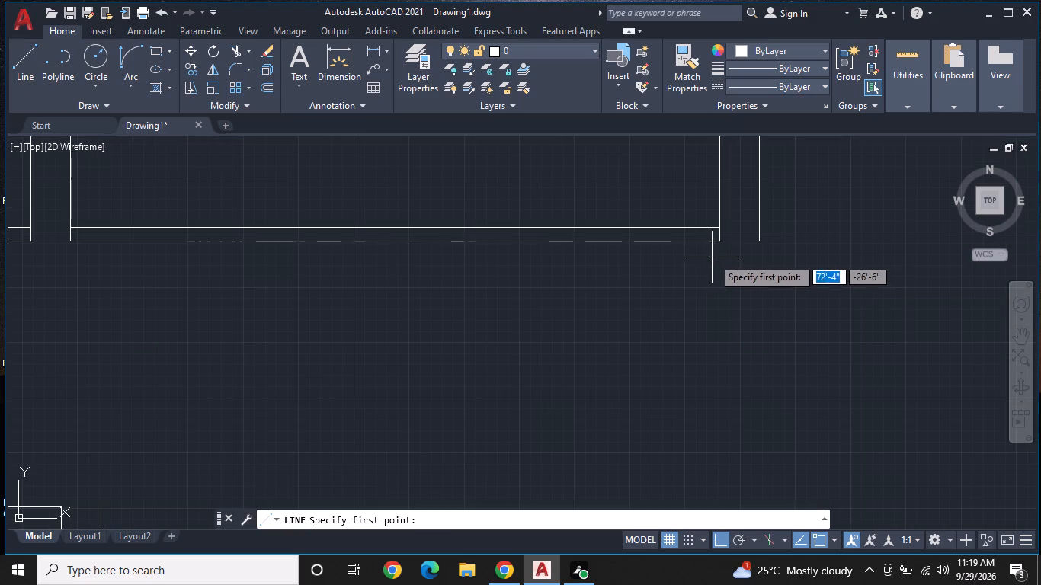
pyautogui.click(722, 241)
pyautogui.moveTo(735, 378); pyautogui.dragTo(738, 365, button='middle')
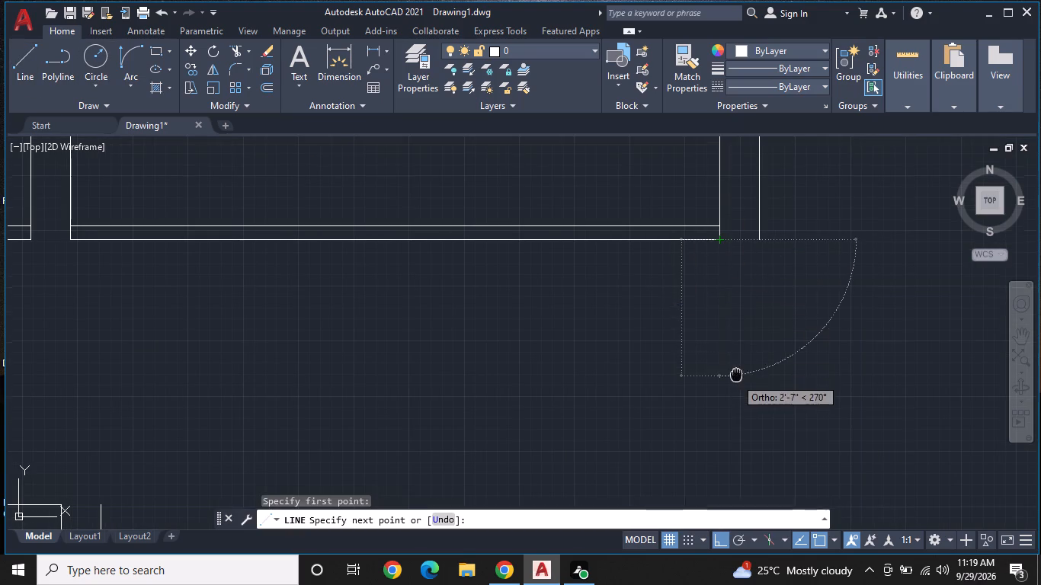
pyautogui.moveTo(738, 365); pyautogui.dragTo(740, 300, button='middle')
pyautogui.scroll(-1, 735, 284)
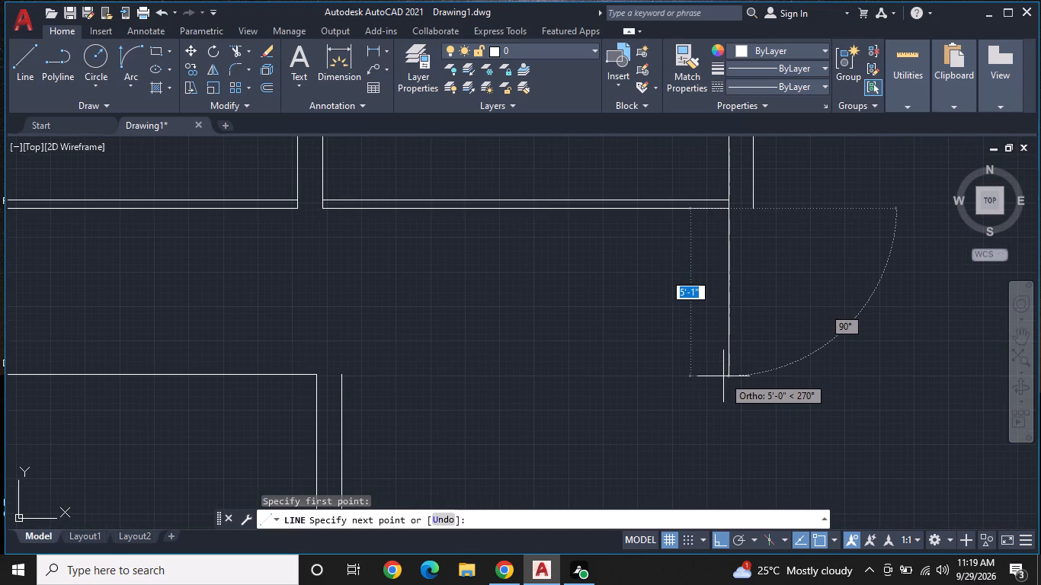
pyautogui.moveTo(728, 372); pyautogui.dragTo(744, 341, button='middle')
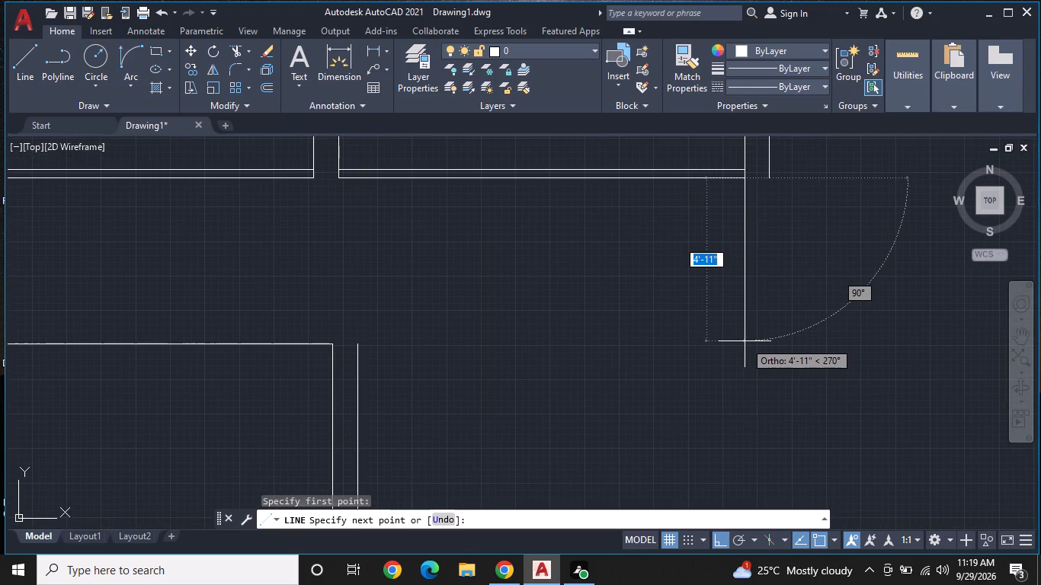
pyautogui.write("8'")
pyautogui.press('Return')
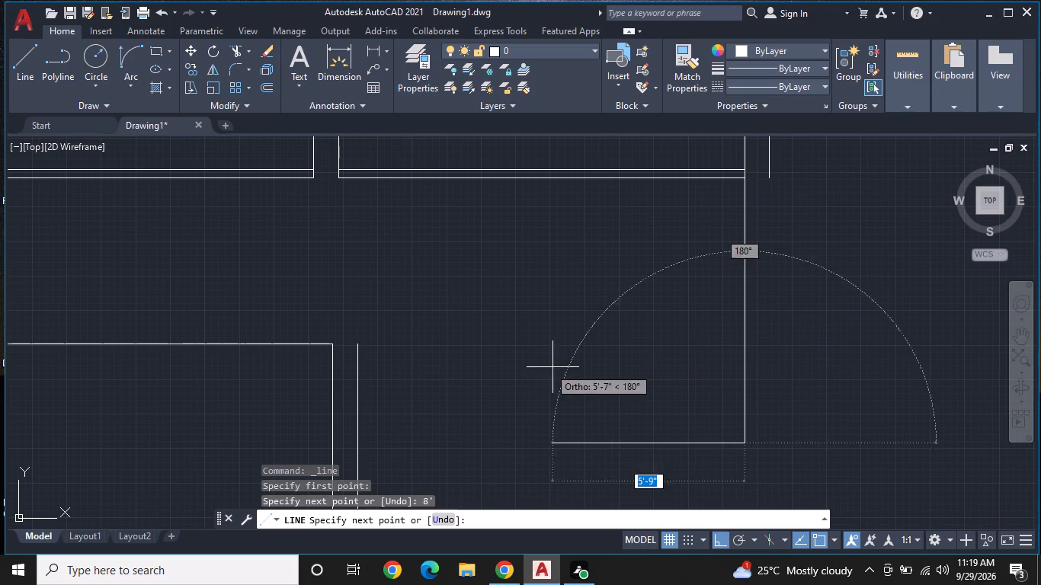
pyautogui.moveTo(520, 370); pyautogui.dragTo(590, 292, button='middle')
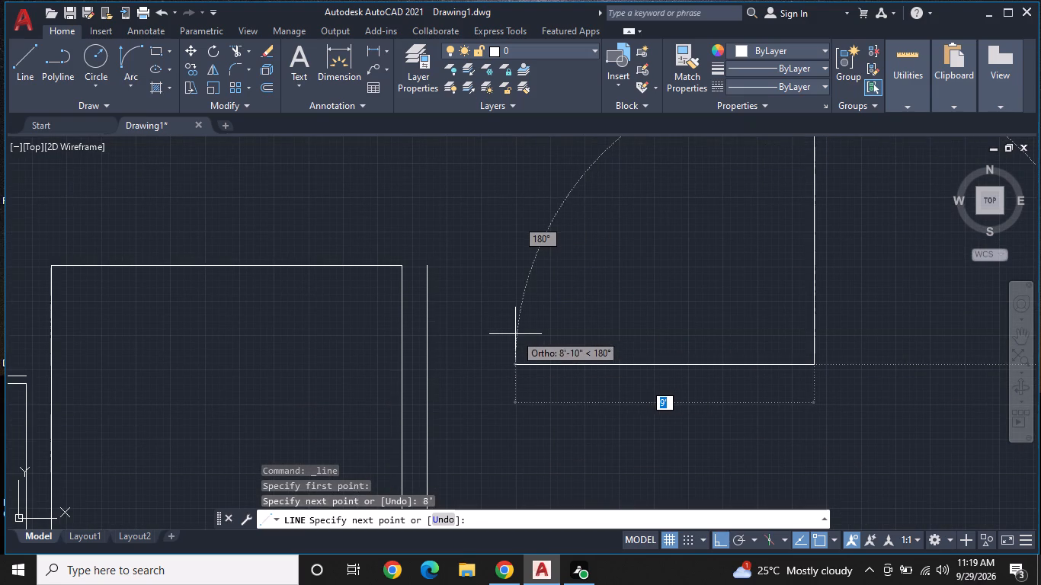
pyautogui.click(425, 363)
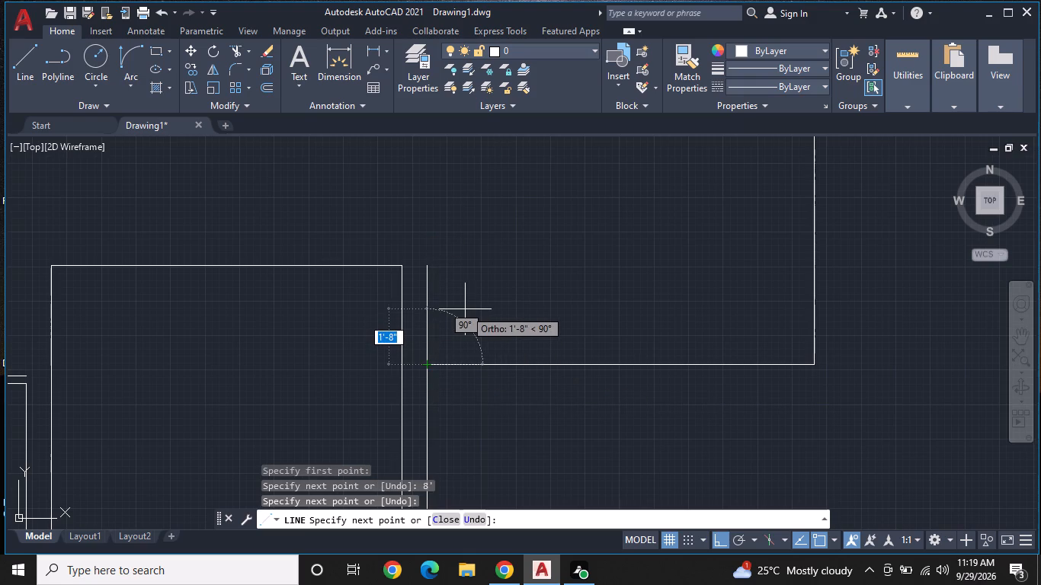
pyautogui.press('Escape')
# Offset the south line of the newly drawn passage area 4" to the south.
pyautogui.scroll(-1, 443, 299)
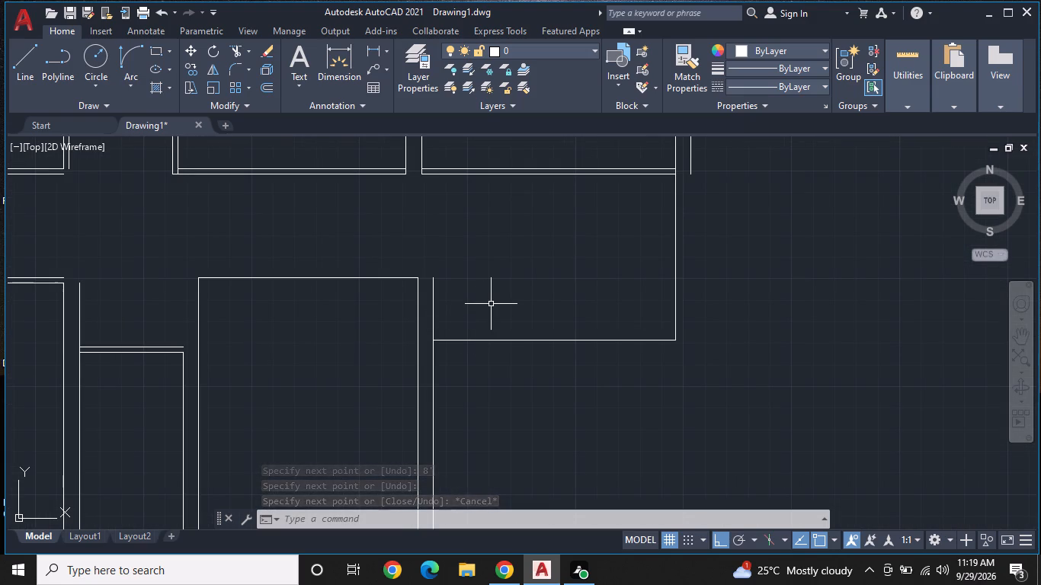
pyautogui.moveTo(491, 304); pyautogui.dragTo(480, 283, button='middle')
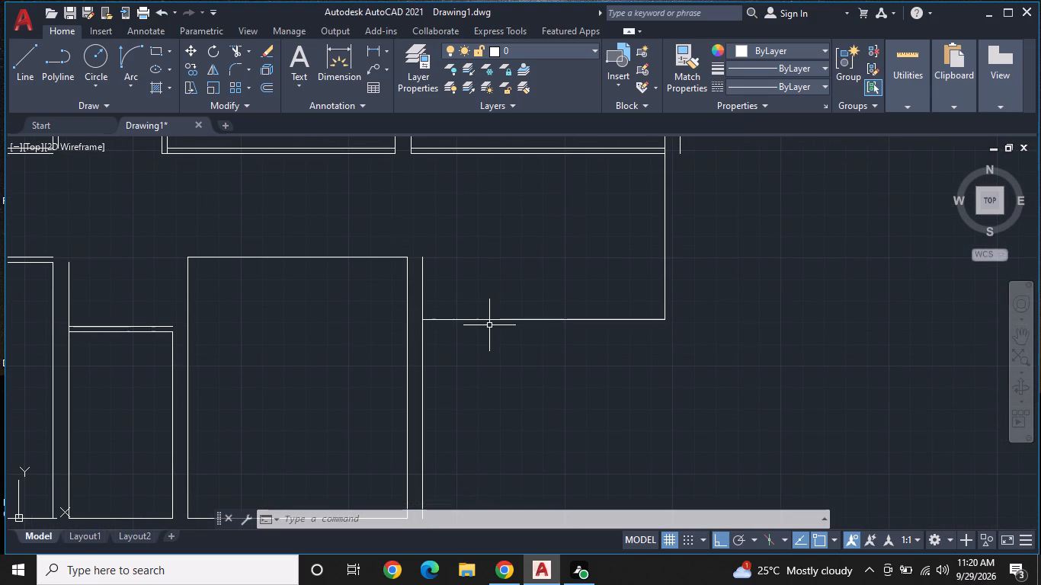
pyautogui.moveTo(440, 322); pyautogui.dragTo(388, 308, button='middle')
pyautogui.scroll(-1, 434, 302)
pyautogui.moveTo(436, 260); pyautogui.dragTo(398, 295, button='middle')
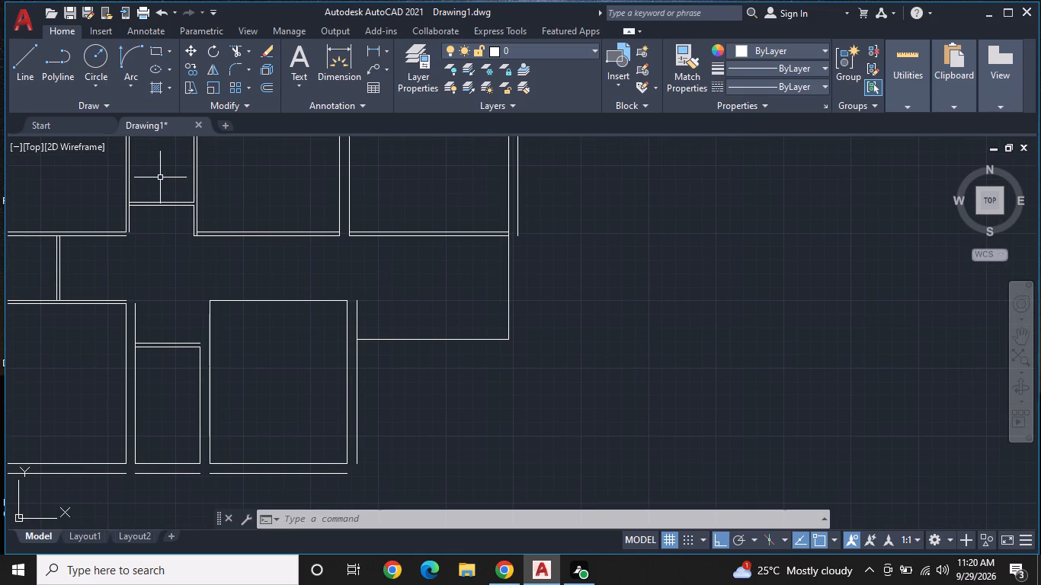
pyautogui.click(267, 88)
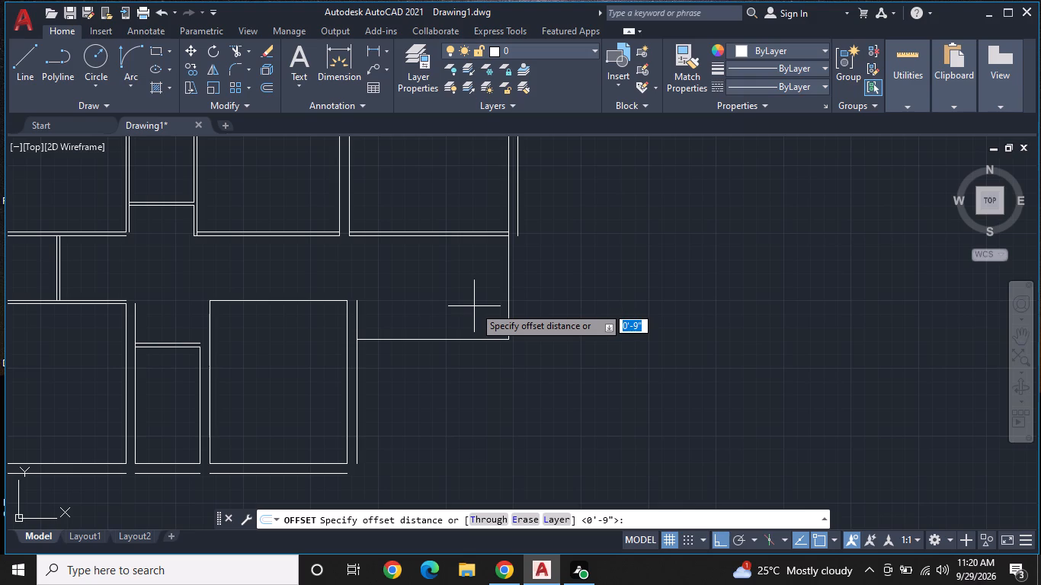
pyautogui.write('4"')
pyautogui.press('Return')
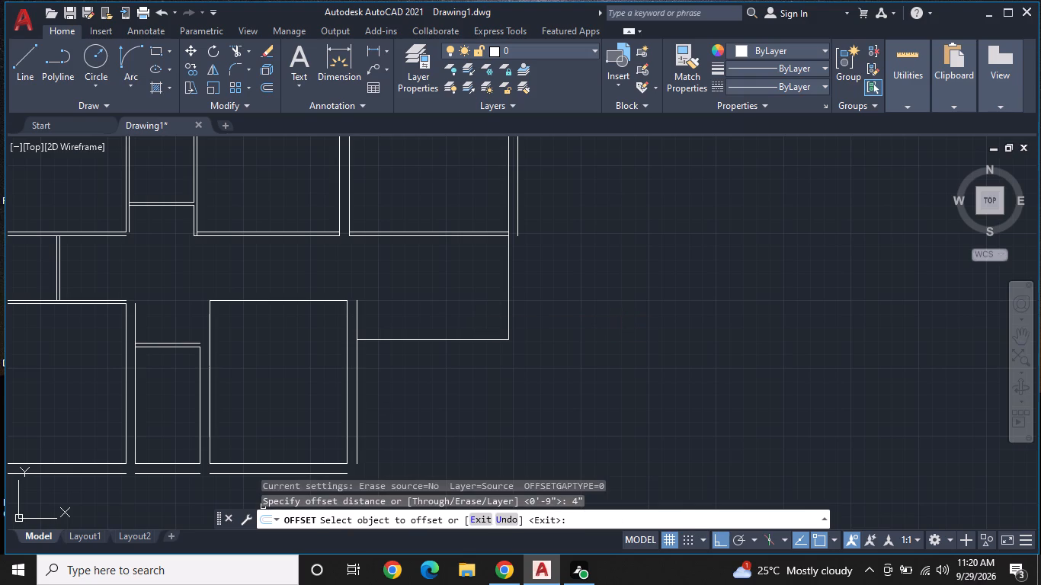
pyautogui.click(409, 337)
pyautogui.click(409, 398)
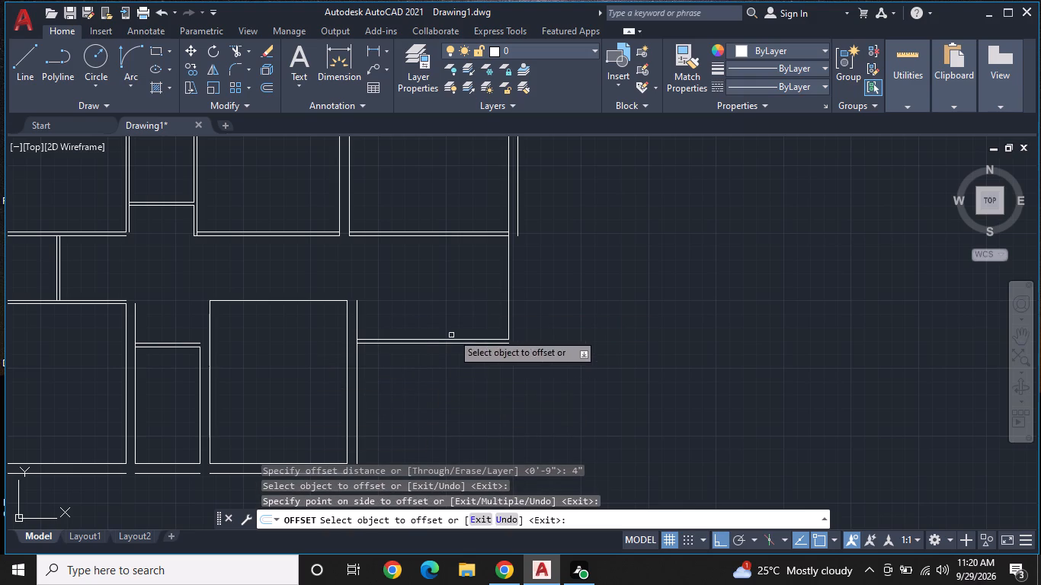
# Offset the passage area's 8' east line 9" outward to the east.
pyautogui.click(508, 270)
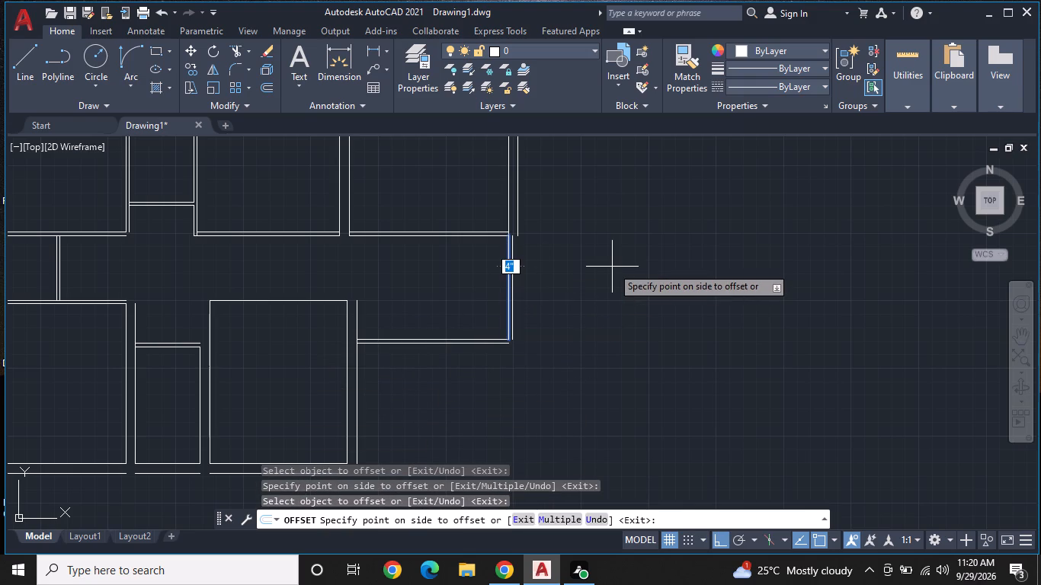
pyautogui.write('9"')
pyautogui.press('Return')
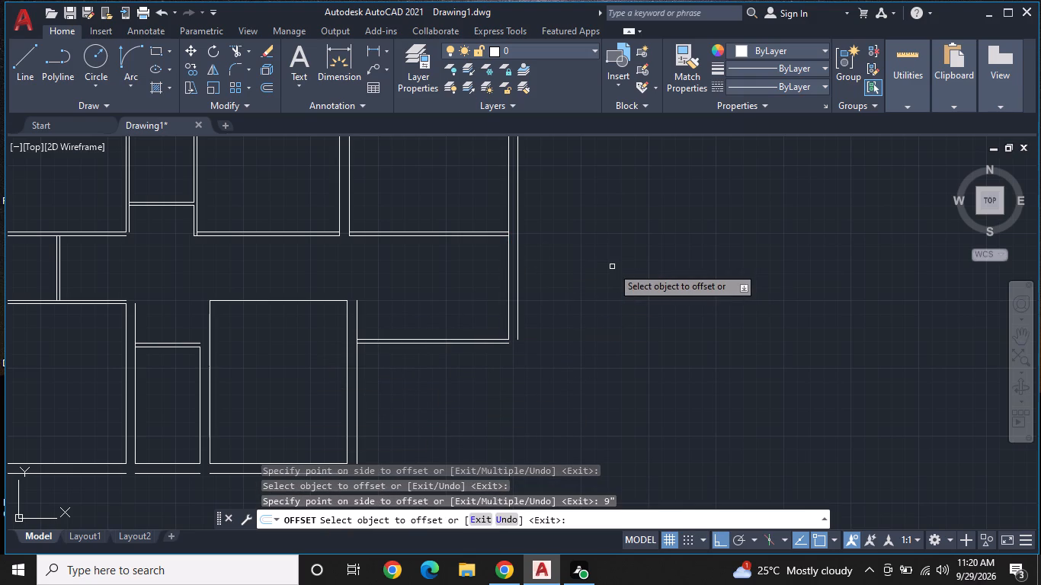
# From the 4" partition's southeast end, draw a line about 9'-3" south, then west to the neighbouring room's outer east wall line.
pyautogui.click(19, 59)
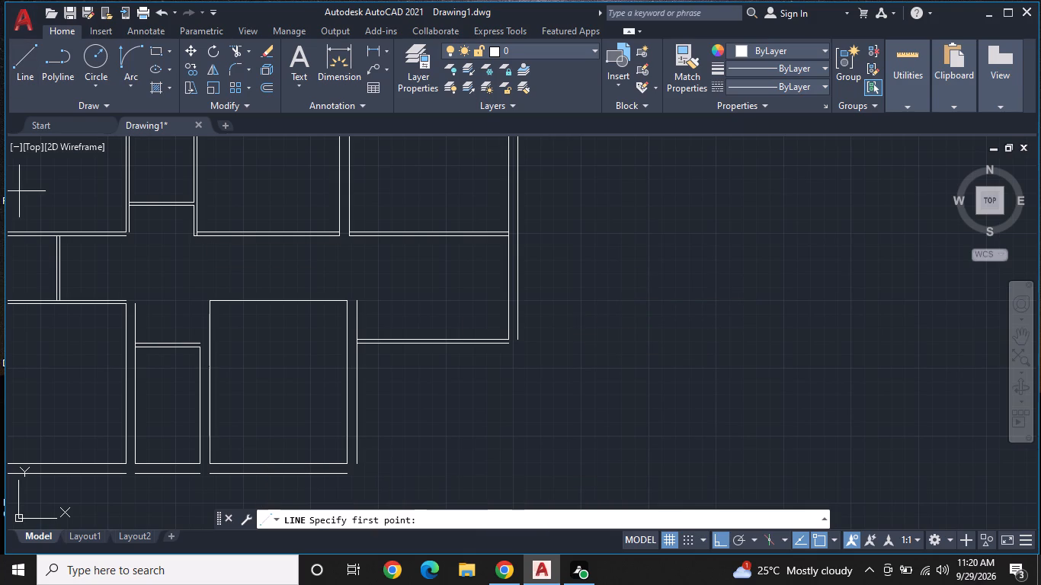
pyautogui.click(509, 343)
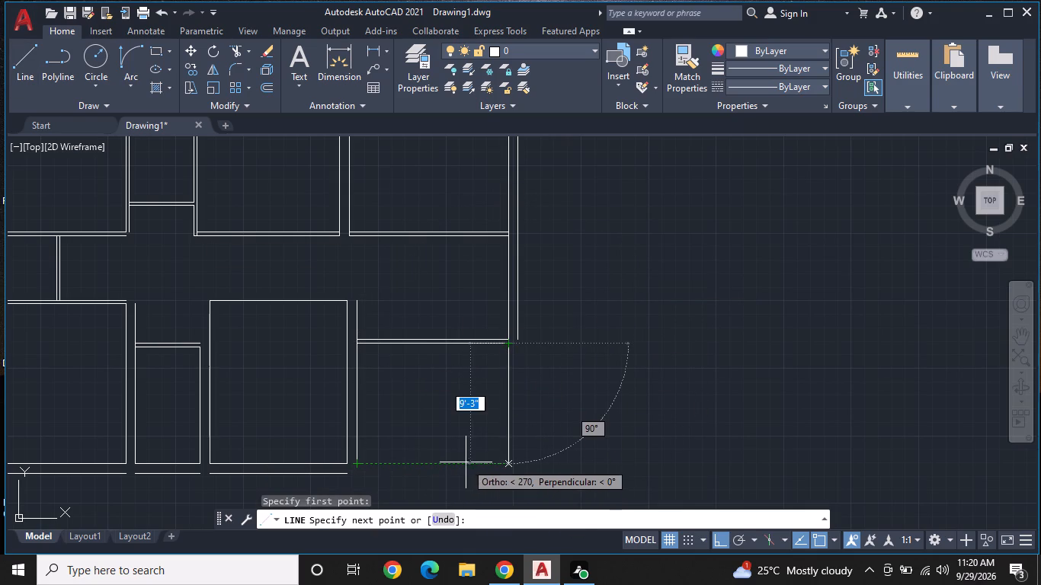
pyautogui.click(505, 463)
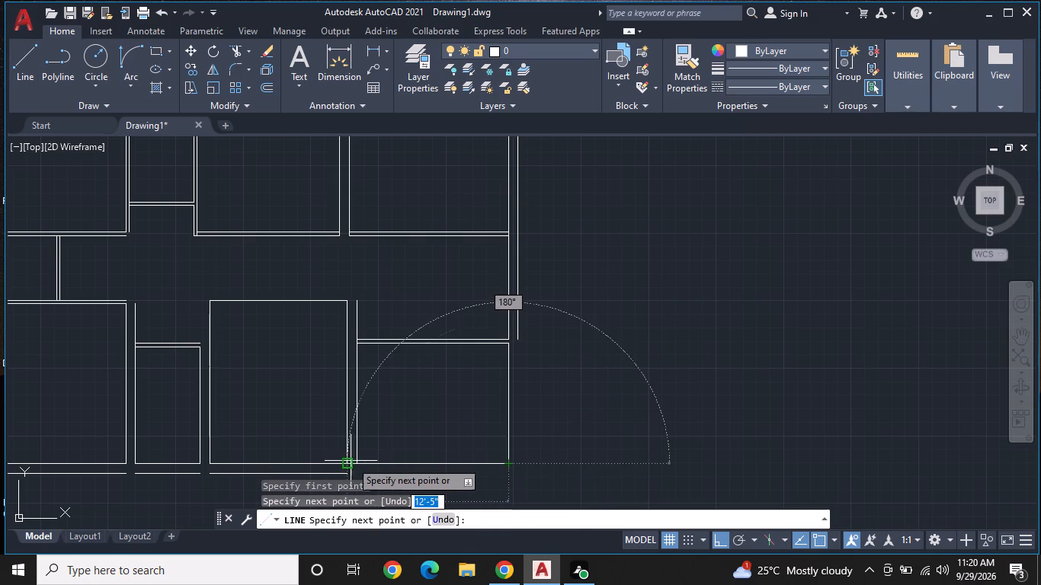
pyautogui.click(363, 461)
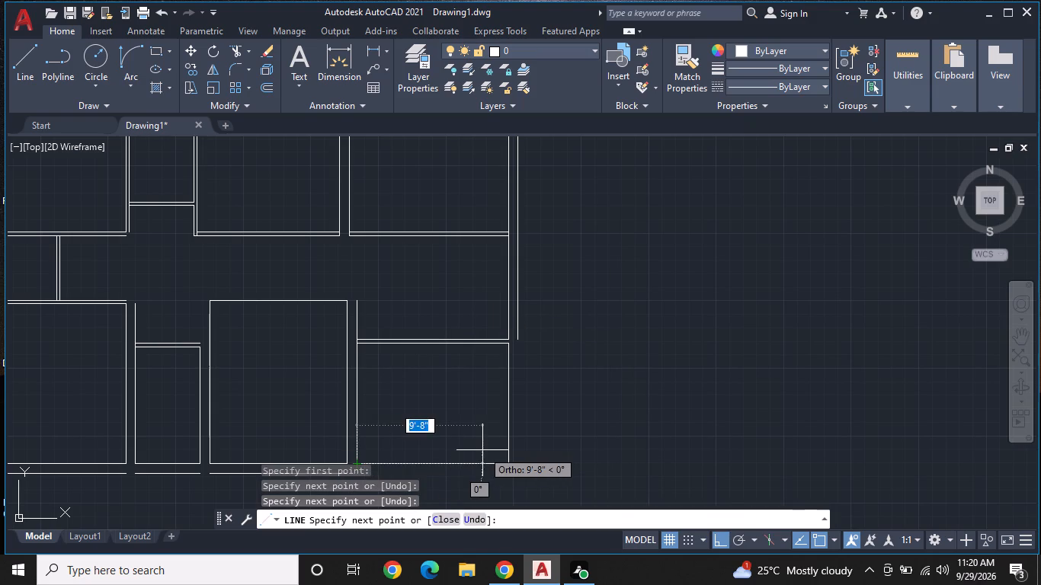
pyautogui.press('Escape')
# Offset the new southeast room's south and east lines 9" outward.
pyautogui.moveTo(451, 411); pyautogui.dragTo(440, 344, button='middle')
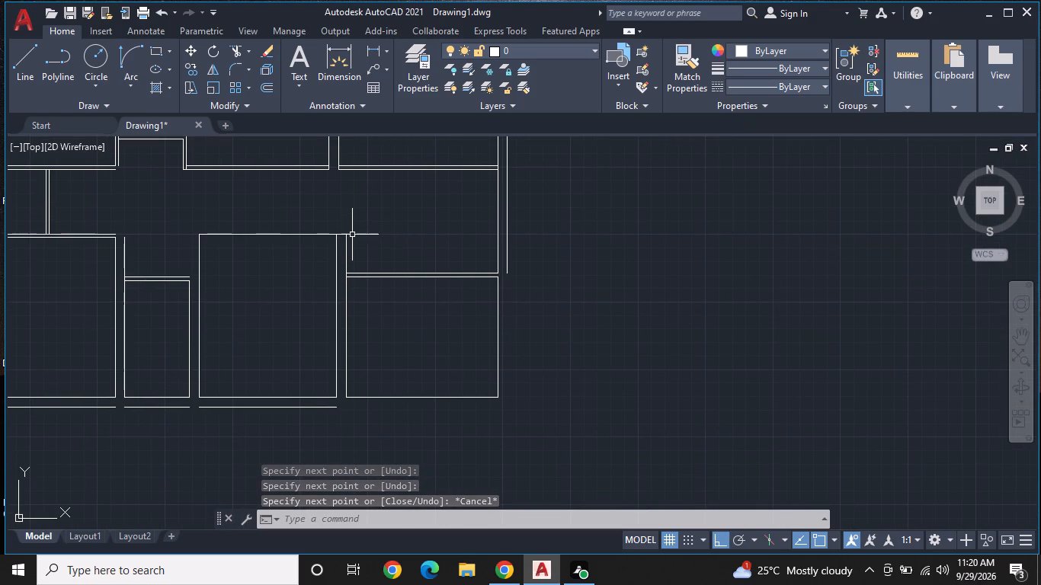
pyautogui.moveTo(352, 235); pyautogui.dragTo(344, 199, button='middle')
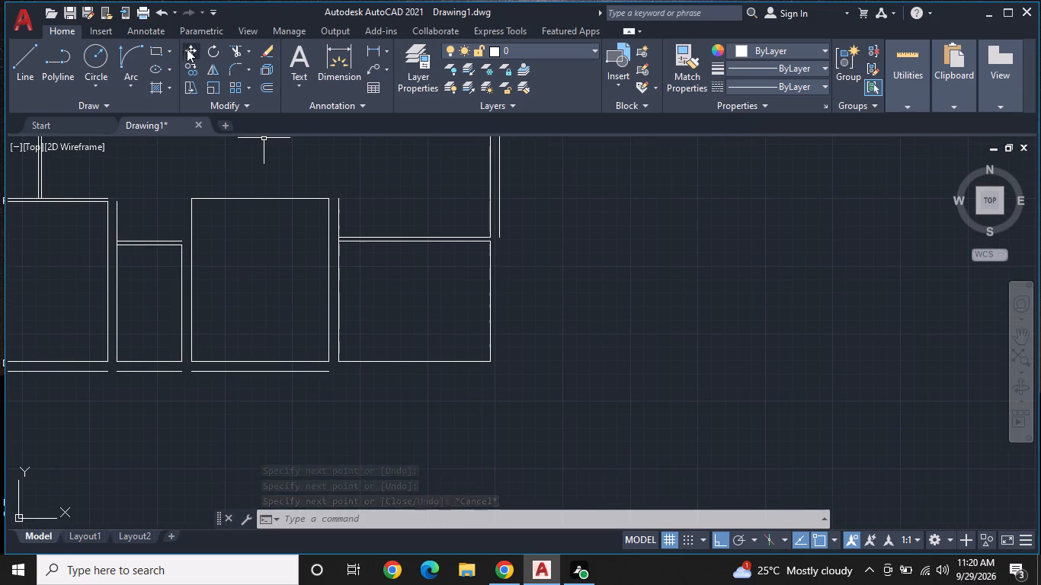
pyautogui.click(267, 89)
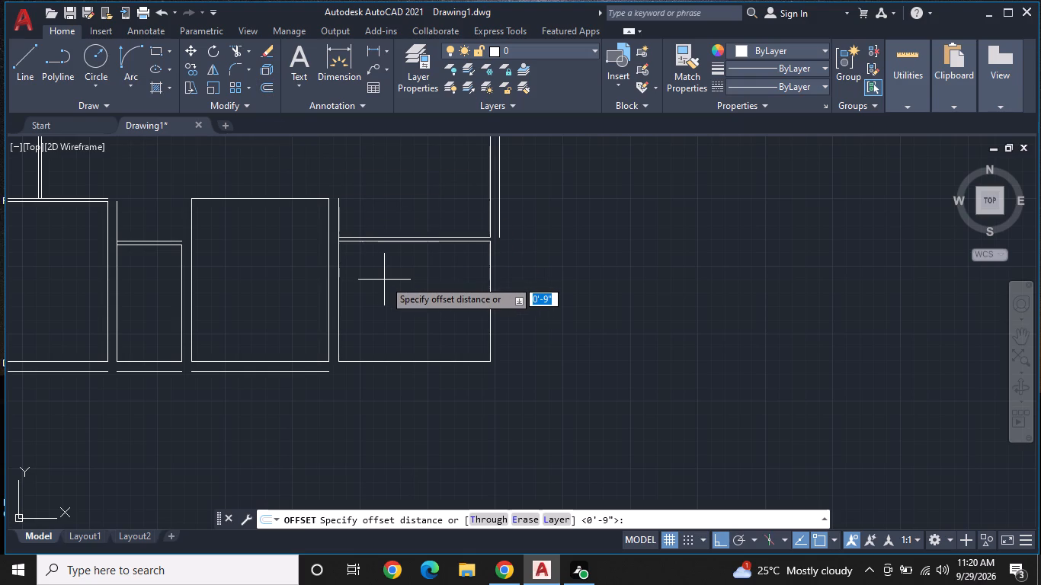
pyautogui.rightClick(384, 280)
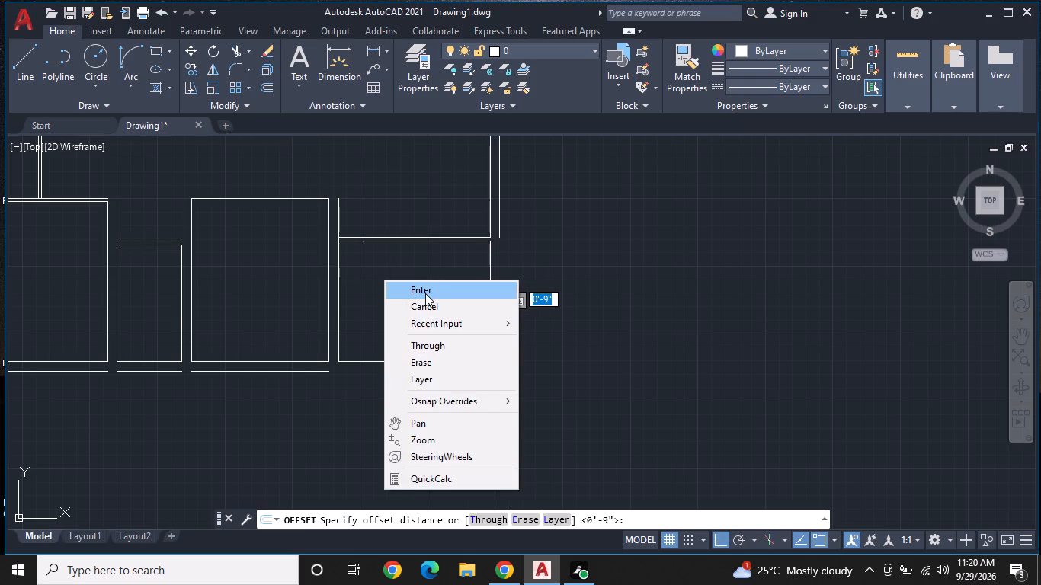
pyautogui.click(425, 293)
pyautogui.click(409, 361)
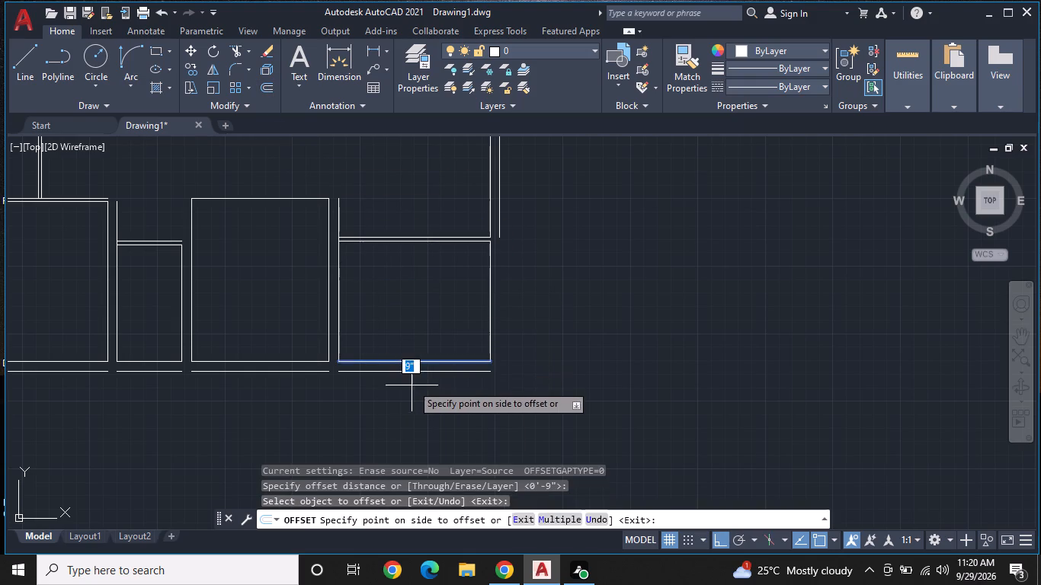
pyautogui.click(414, 393)
pyautogui.click(494, 315)
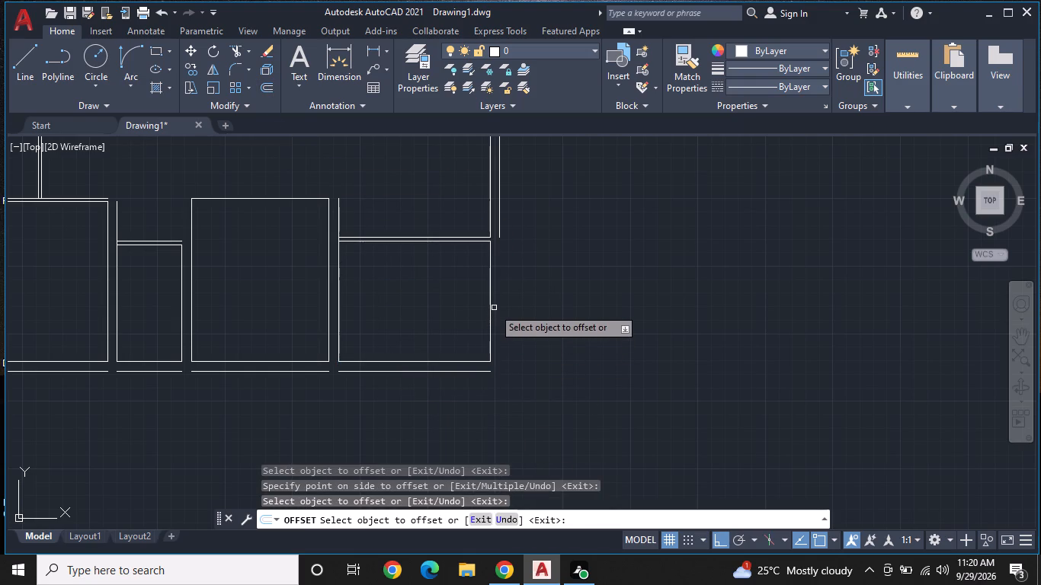
pyautogui.click(493, 308)
pyautogui.click(492, 306)
pyautogui.click(492, 295)
pyautogui.click(534, 290)
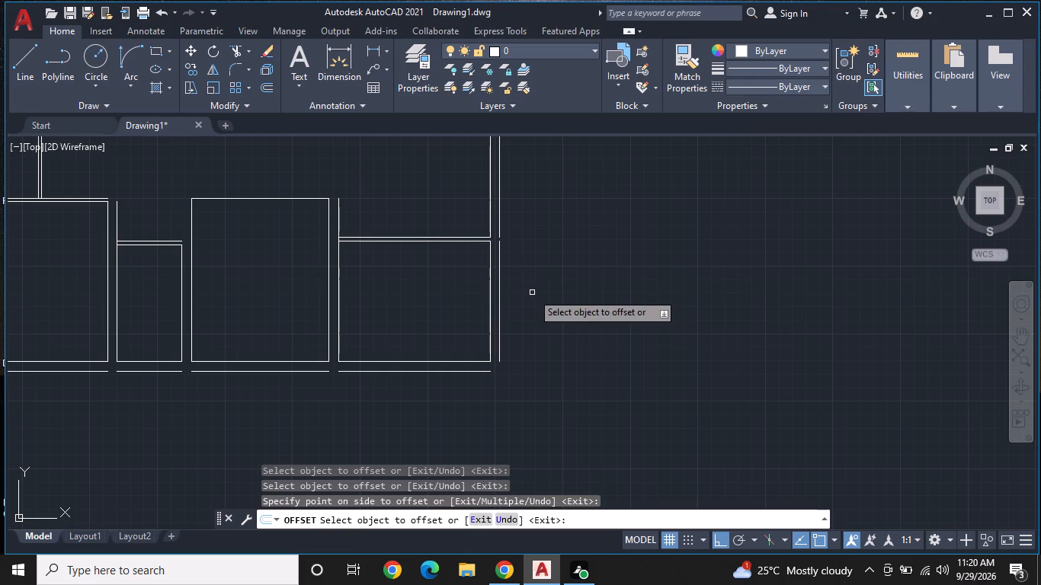
# Draw a line from the passage's outer east wall end about 10'-4" south, level with the outer south wall line.
pyautogui.moveTo(536, 296); pyautogui.dragTo(601, 292, button='middle')
pyautogui.scroll(-1, 613, 288)
pyautogui.moveTo(612, 297); pyautogui.dragTo(596, 407, button='middle')
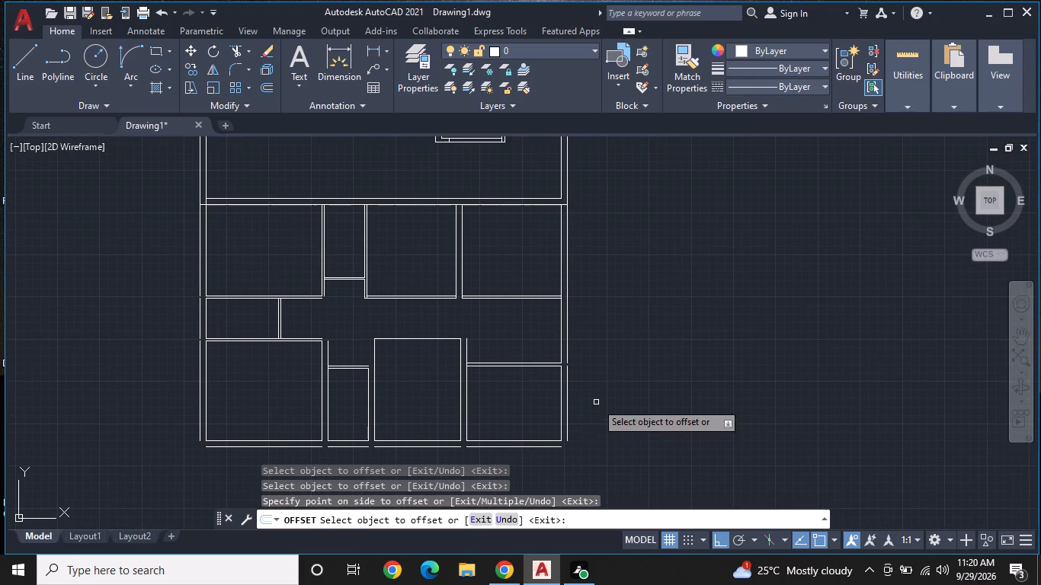
pyautogui.click(23, 57)
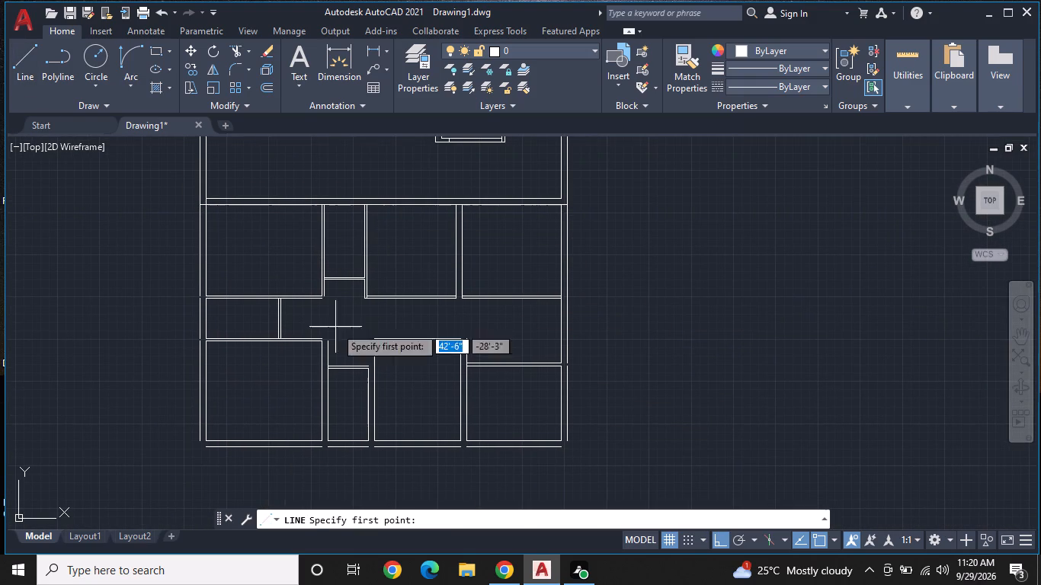
pyautogui.scroll(1, 588, 337)
pyautogui.moveTo(587, 331); pyautogui.dragTo(586, 261, button='middle')
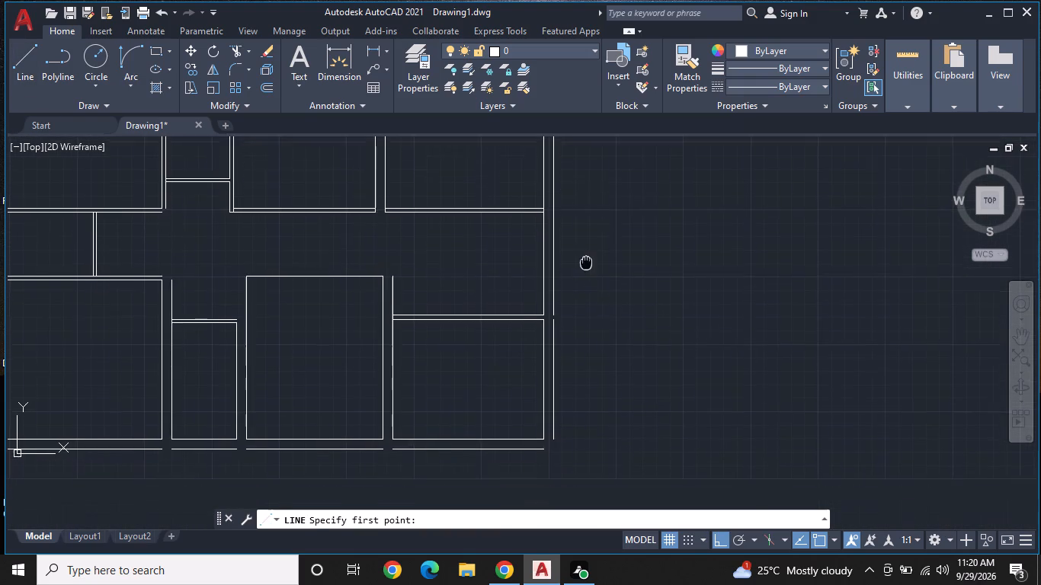
pyautogui.moveTo(586, 261); pyautogui.dragTo(589, 249, button='middle')
pyautogui.scroll(2, 567, 290)
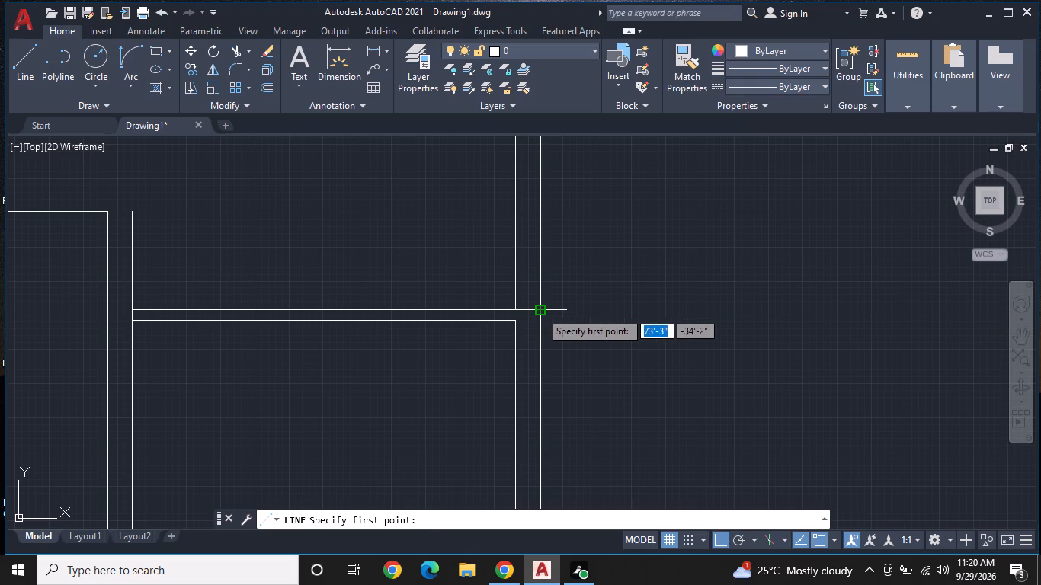
pyautogui.click(540, 312)
pyautogui.moveTo(553, 399); pyautogui.dragTo(551, 241, button='middle')
pyautogui.moveTo(566, 369); pyautogui.dragTo(559, 224, button='middle')
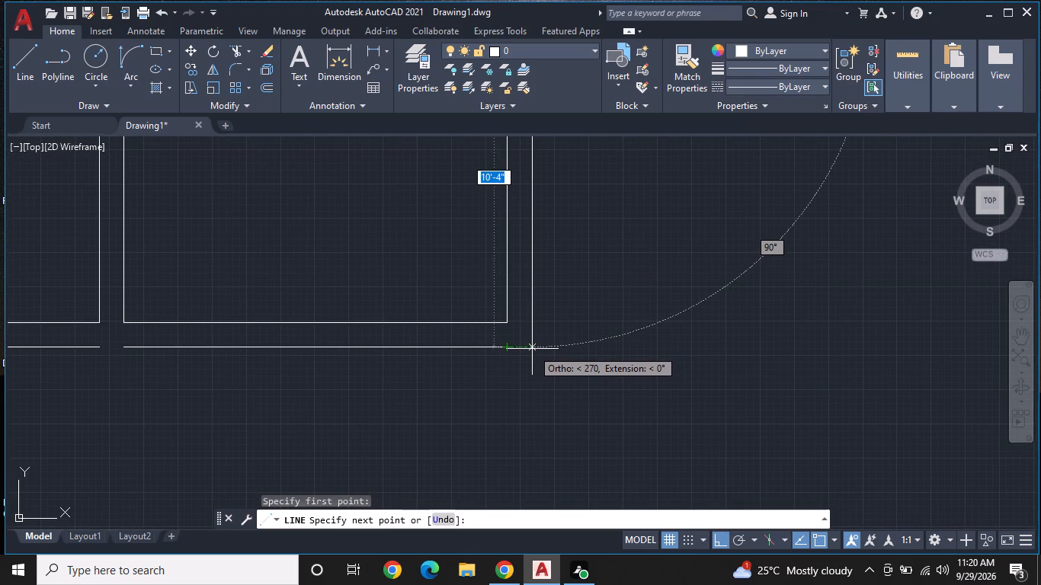
pyautogui.doubleClick(532, 349)
# Continue the line about 45'-4" west along the outer south wall to align with the outer west wall.
pyautogui.moveTo(235, 359); pyautogui.dragTo(661, 356, button='middle')
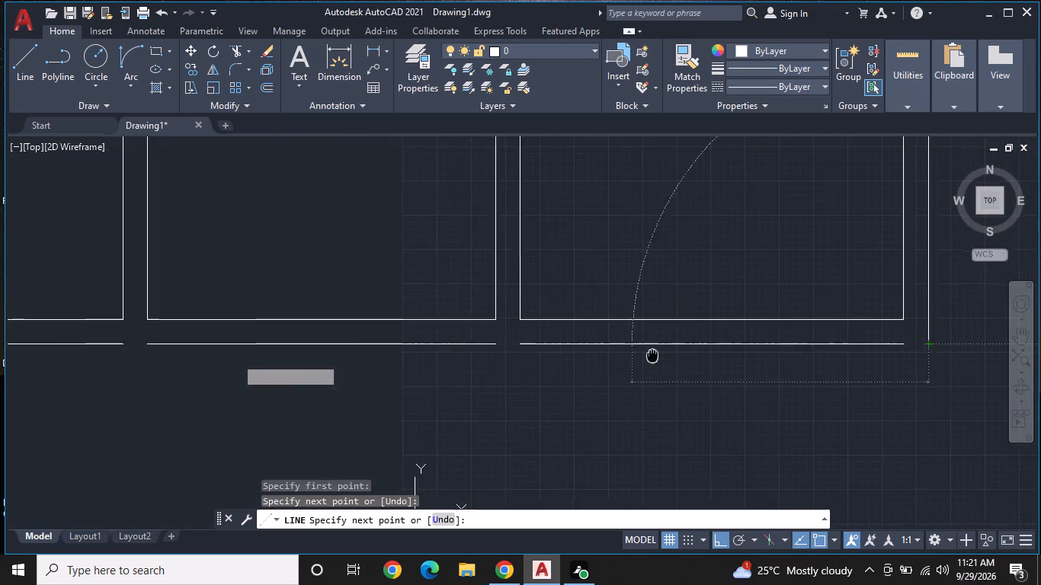
pyautogui.moveTo(661, 356); pyautogui.dragTo(678, 356, button='middle')
pyautogui.moveTo(174, 369); pyautogui.dragTo(684, 371, button='middle')
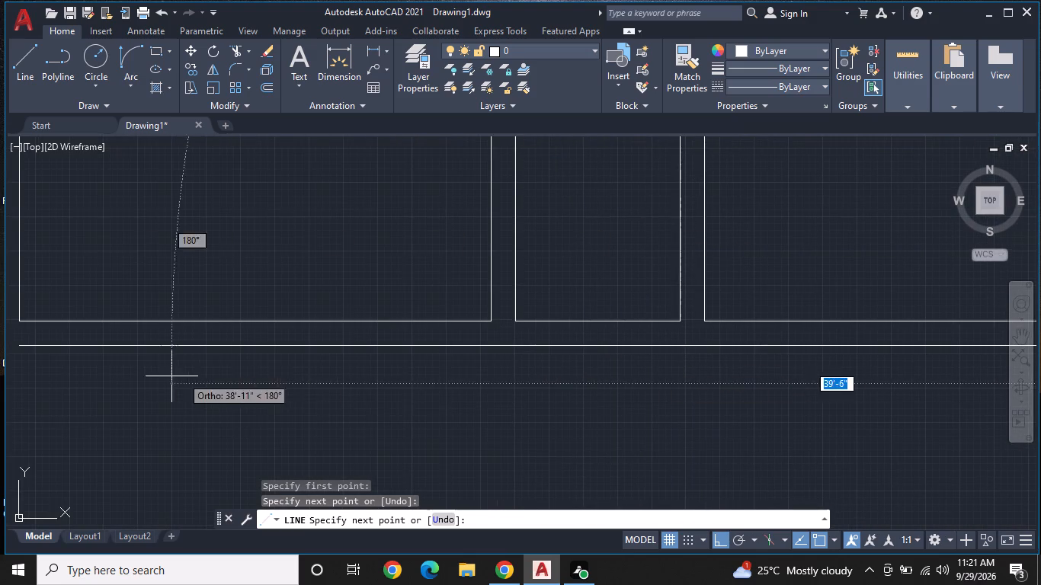
pyautogui.moveTo(124, 378); pyautogui.dragTo(550, 379, button='middle')
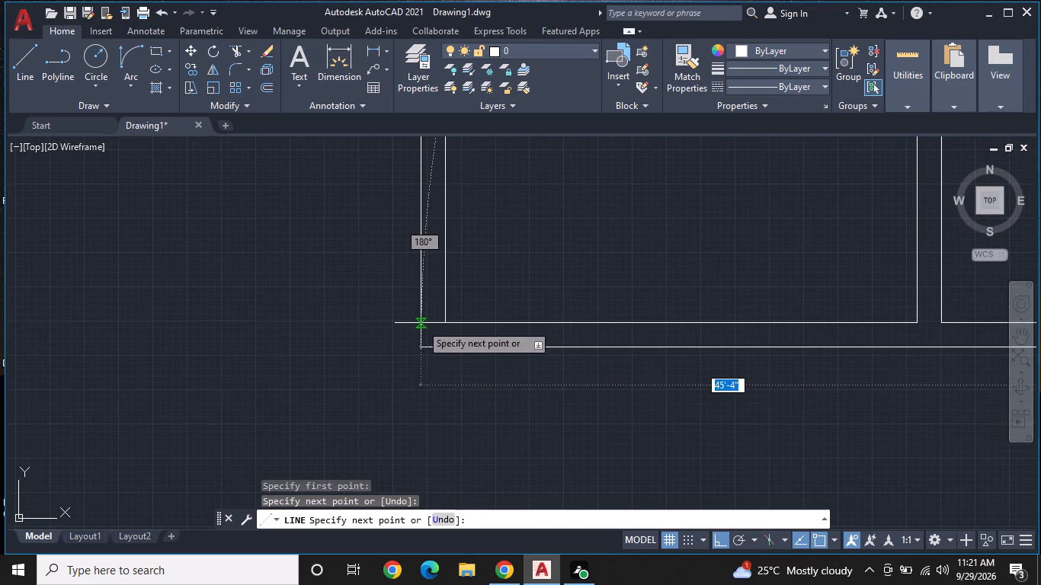
pyautogui.click(419, 347)
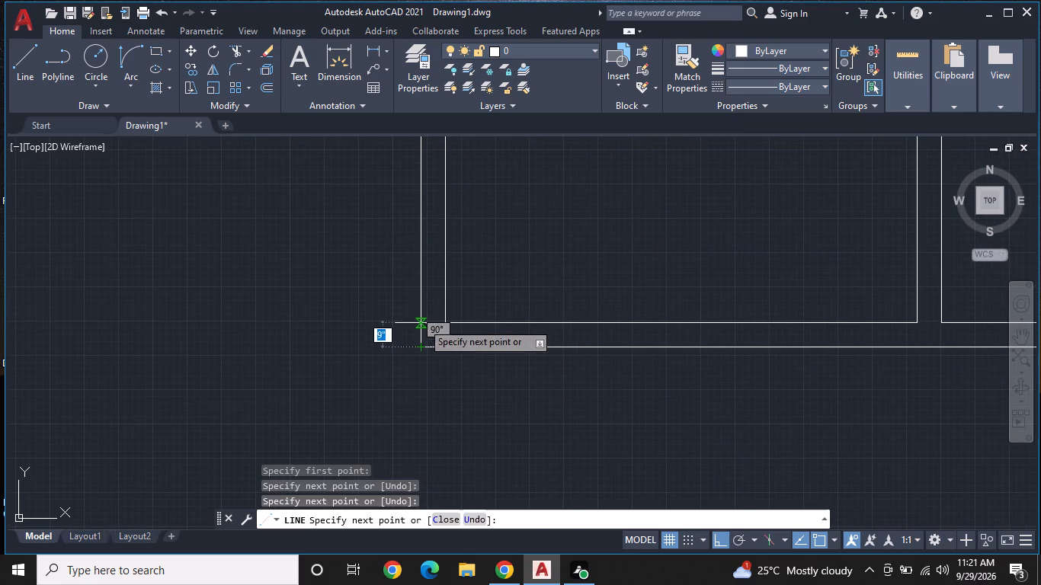
# Continue the line 9" north to the outer west wall's end, then about 21'-2" further north along that wall.
pyautogui.click(422, 322)
pyautogui.moveTo(424, 329); pyautogui.dragTo(405, 467, button='middle')
pyautogui.scroll(-2, 405, 466)
pyautogui.moveTo(405, 315); pyautogui.dragTo(373, 507, button='middle')
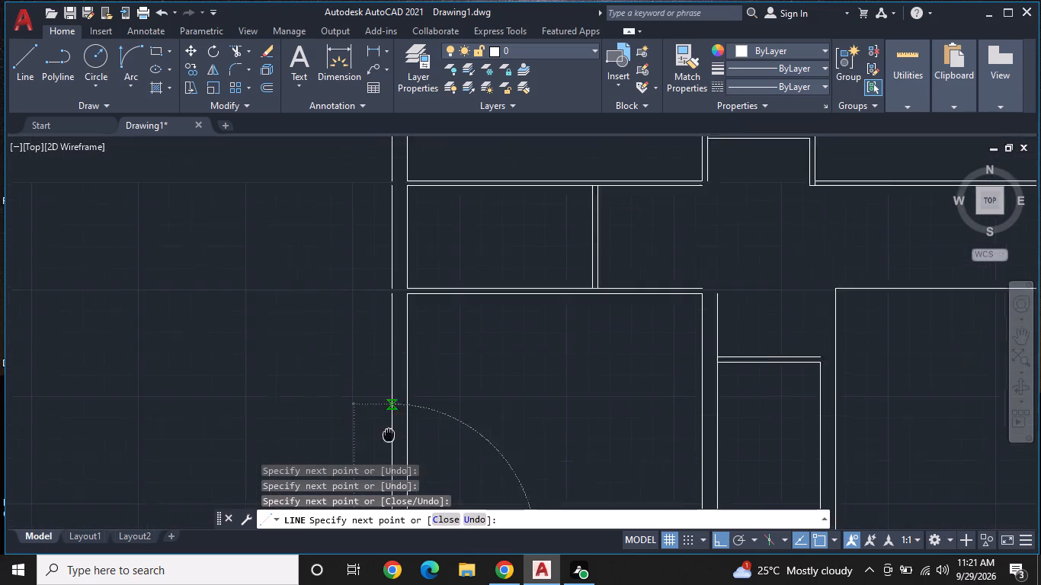
pyautogui.moveTo(373, 507); pyautogui.dragTo(370, 528, button='middle')
pyautogui.moveTo(361, 289); pyautogui.dragTo(371, 446, button='middle')
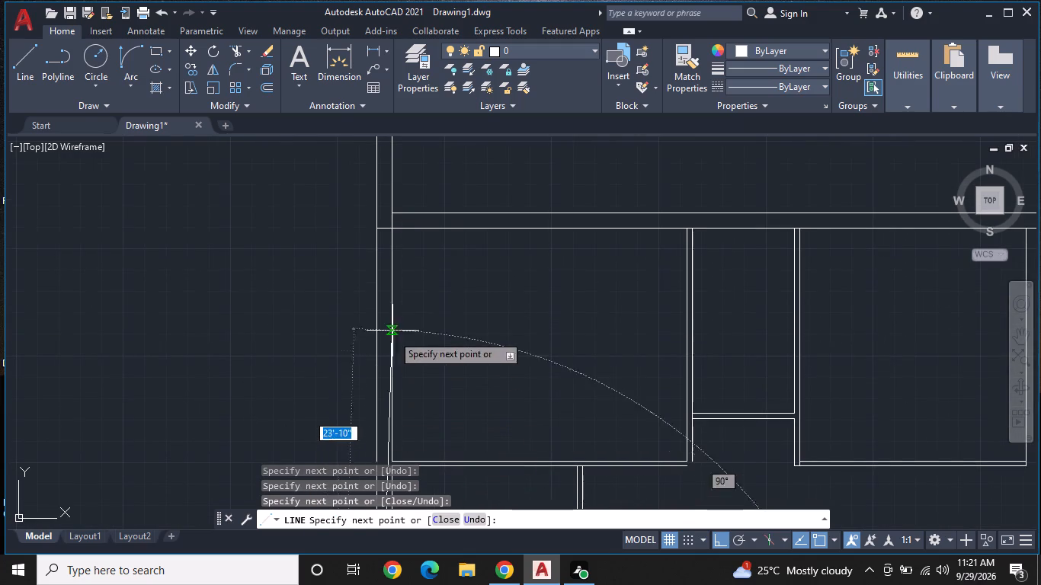
pyautogui.click(376, 394)
pyautogui.press('Escape')
# Fillet the southwest room's outer north wall line with the neighbouring small room's west wall line to close the corner.
pyautogui.scroll(-2, 399, 370)
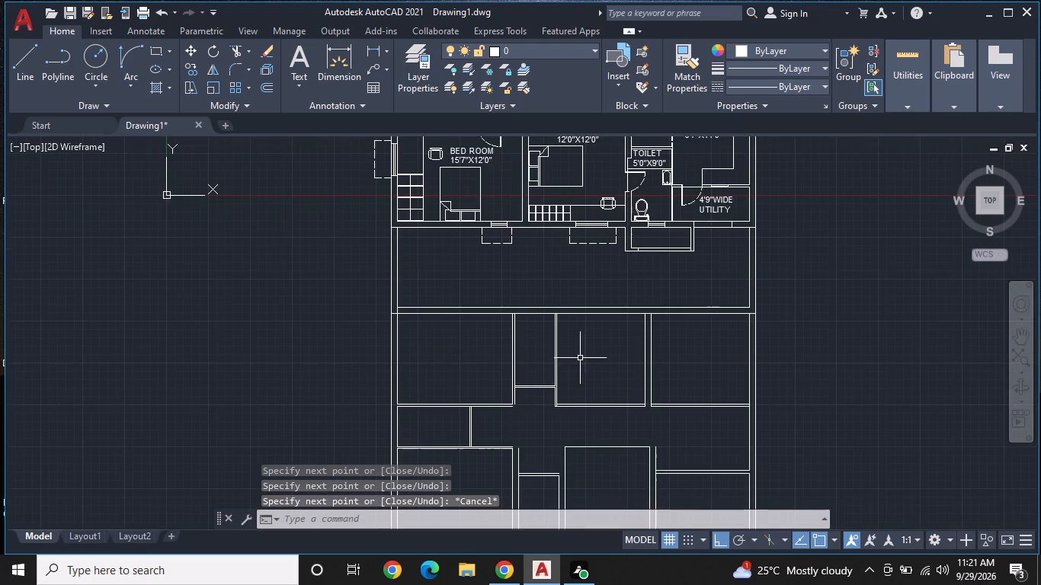
pyautogui.moveTo(553, 358); pyautogui.dragTo(349, 358, button='middle')
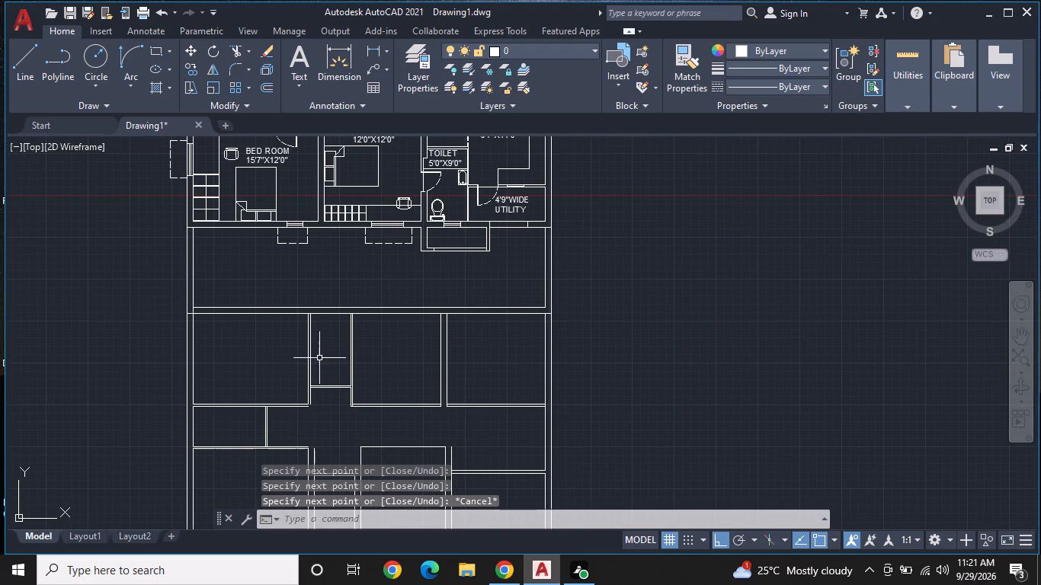
pyautogui.moveTo(321, 358); pyautogui.dragTo(336, 290, button='middle')
pyautogui.moveTo(397, 363); pyautogui.dragTo(420, 310, button='middle')
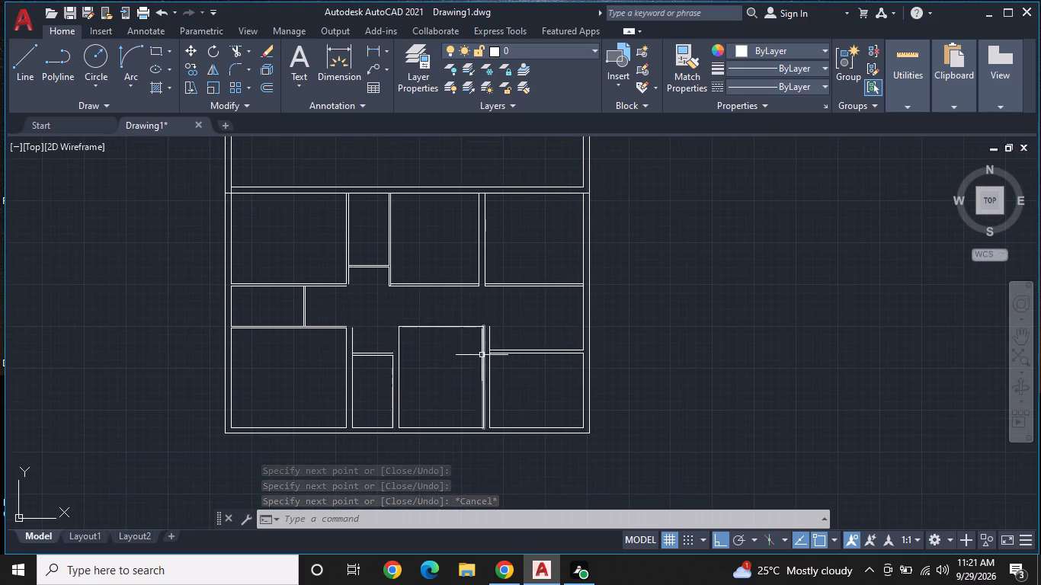
pyautogui.scroll(1, 482, 356)
pyautogui.moveTo(482, 356); pyautogui.dragTo(495, 315, button='middle')
pyautogui.middleClick(495, 315)
pyautogui.scroll(1, 395, 339)
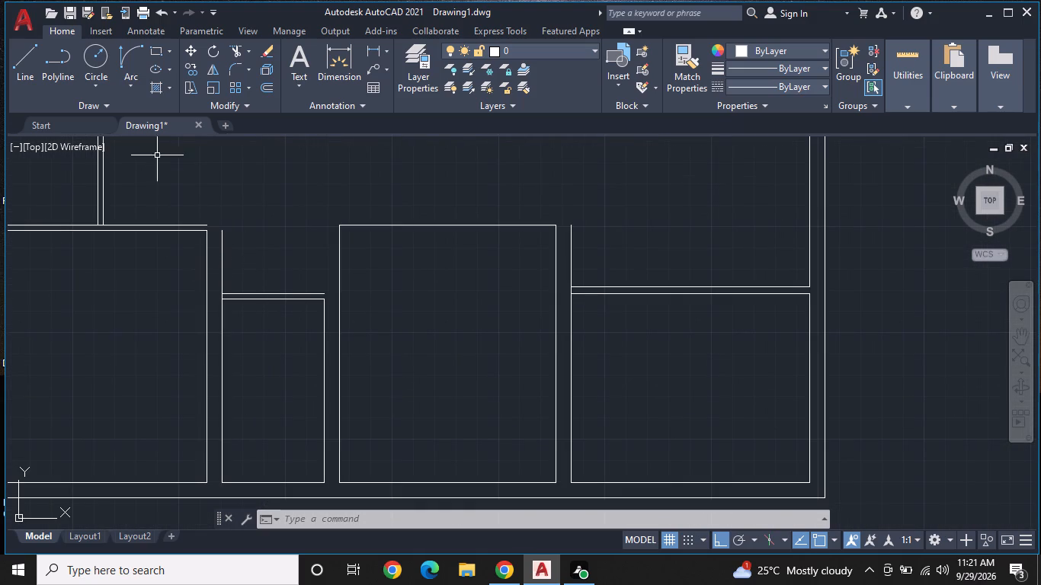
pyautogui.click(238, 66)
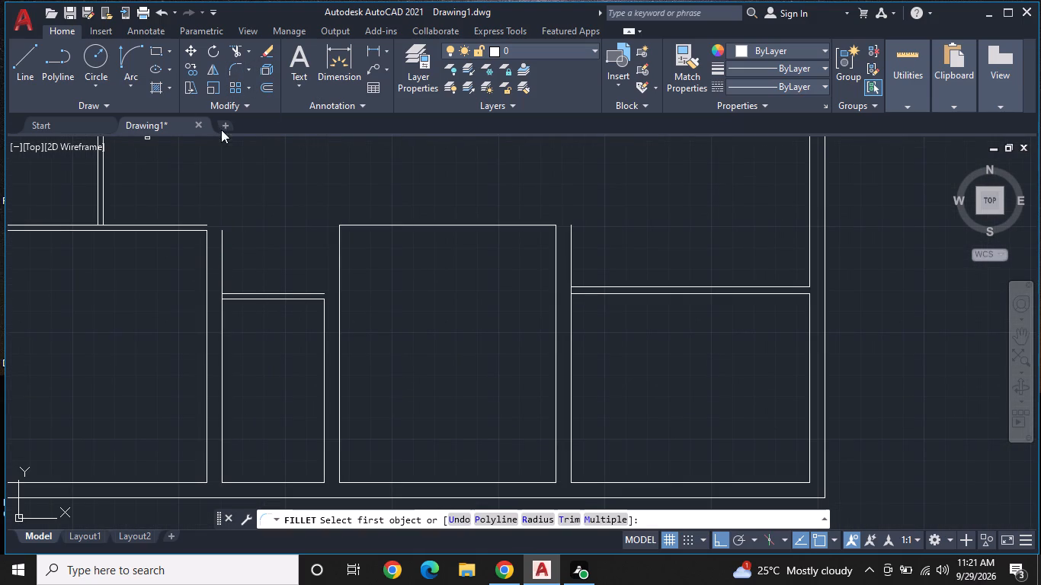
pyautogui.click(206, 227)
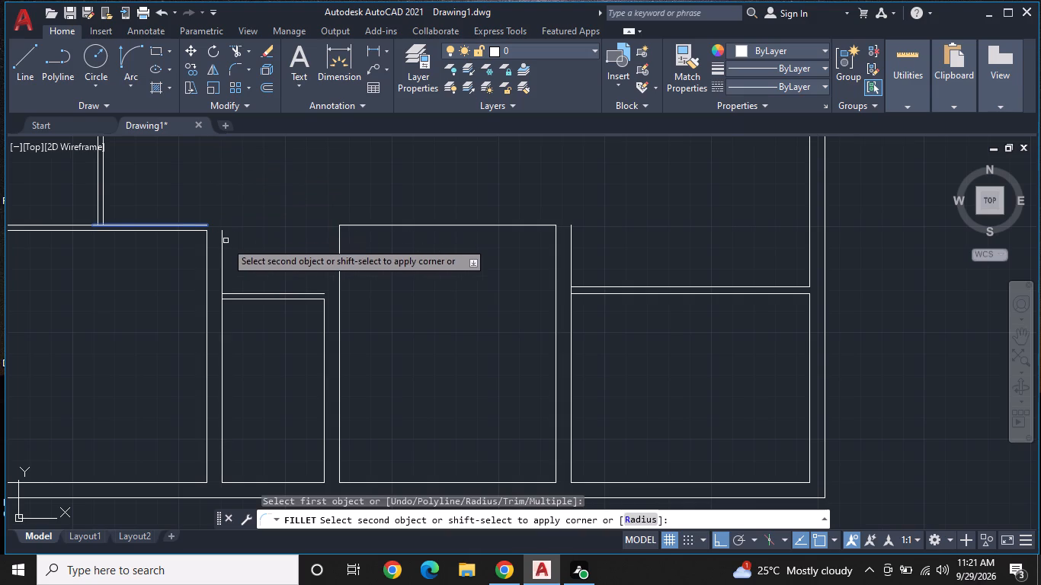
pyautogui.click(219, 248)
pyautogui.press('Escape')
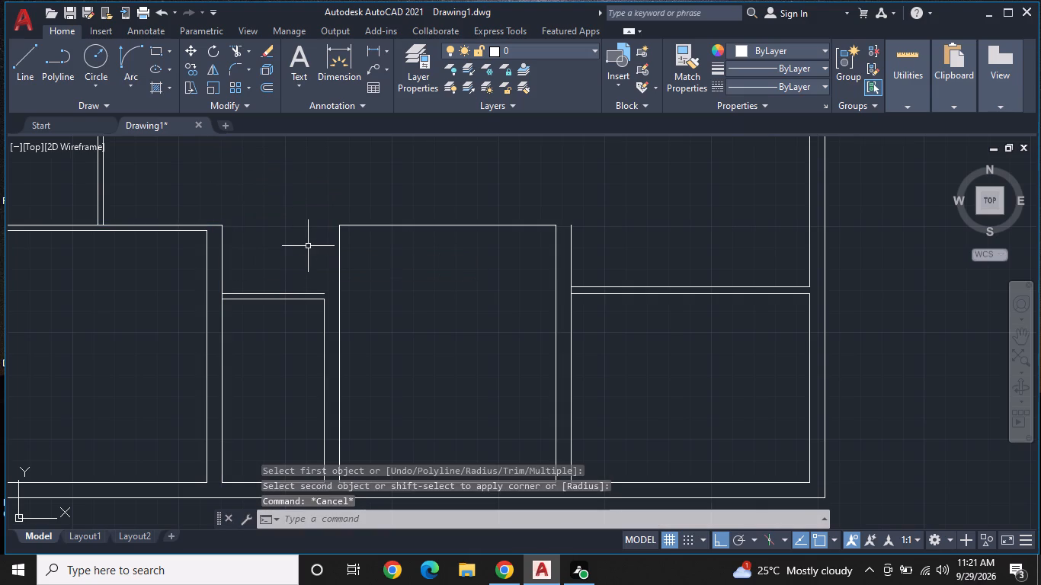
# Extend the small south room's outer north wall line east to the middle south room's west wall line.
pyautogui.write('EX')
pyautogui.press('space')
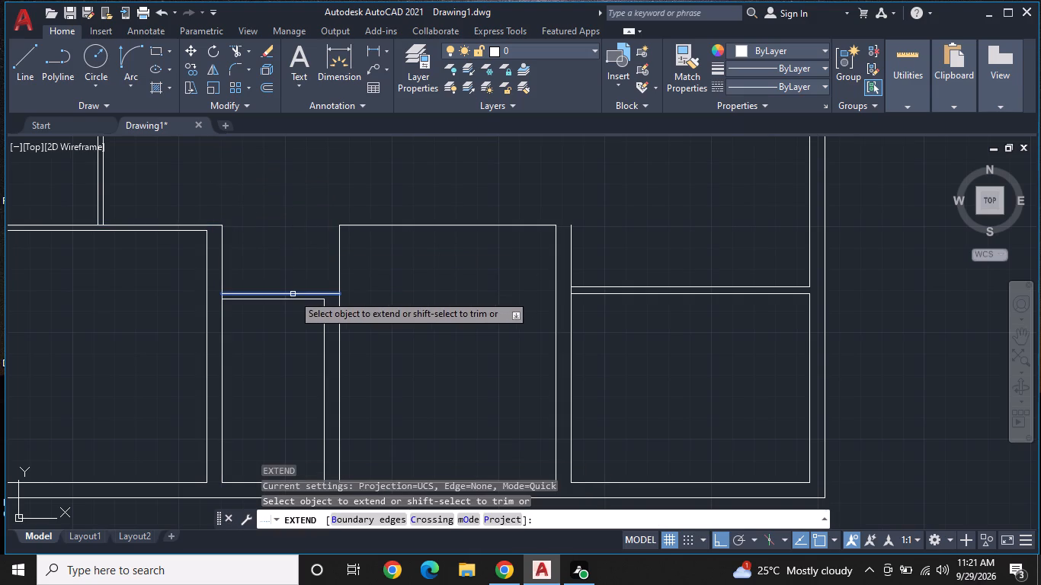
pyautogui.click(293, 294)
pyautogui.press('Escape')
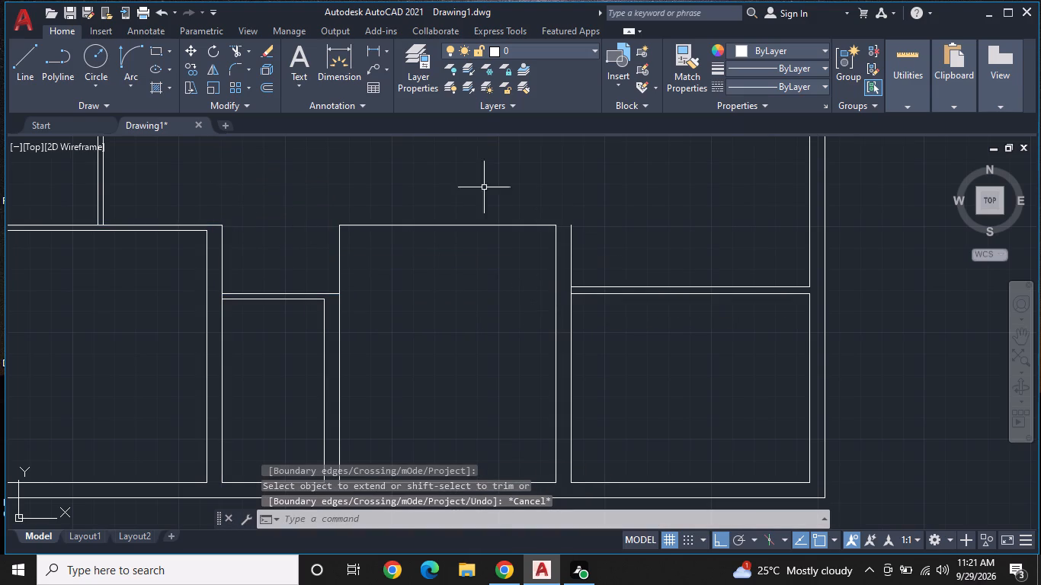
# Erase the north line of the middle south room to open it to the passage.
pyautogui.click(234, 68)
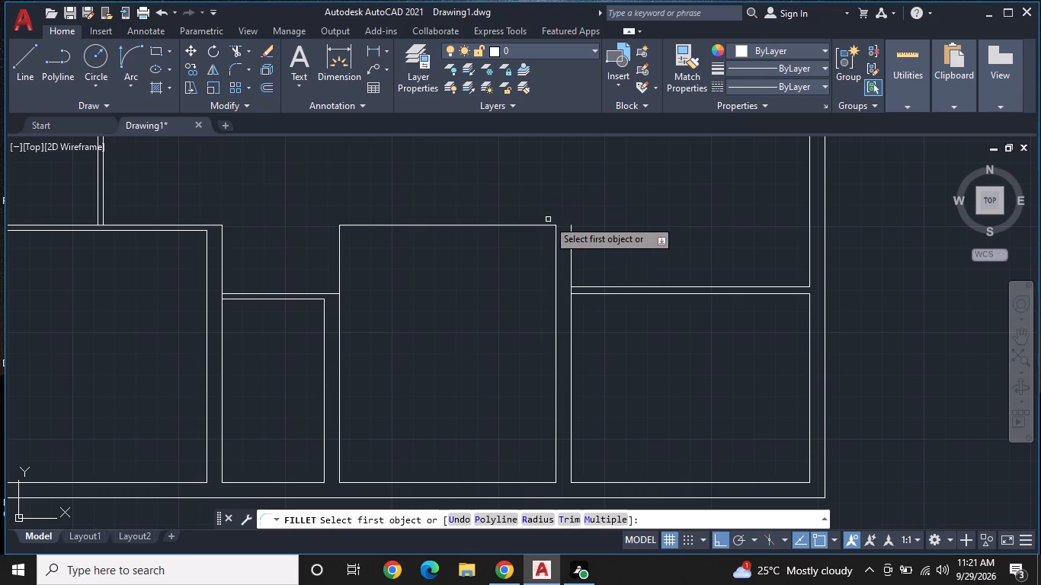
pyautogui.press('Escape')
pyautogui.click(433, 224)
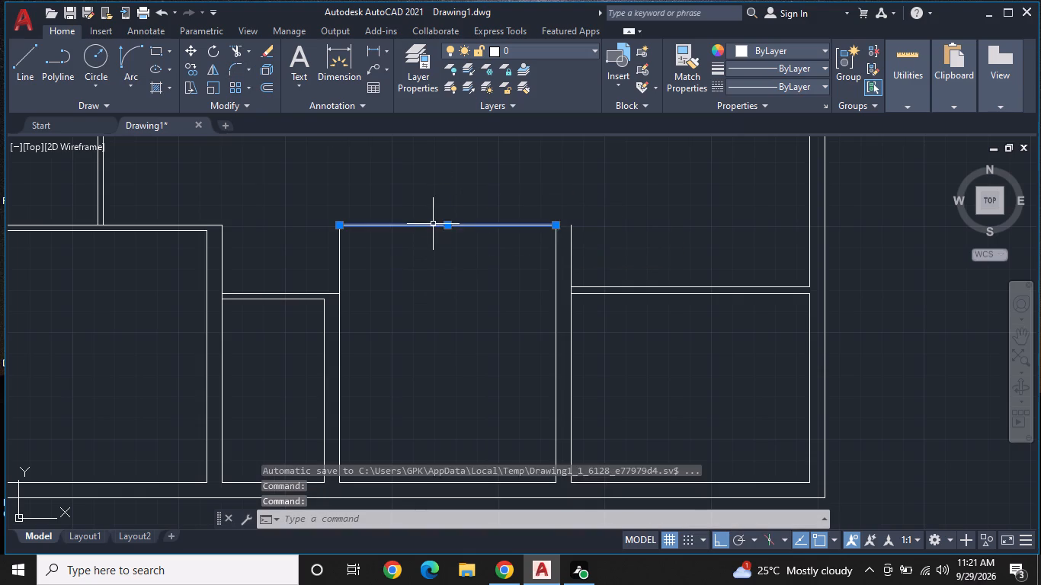
pyautogui.rightClick(433, 224)
pyautogui.click(494, 283)
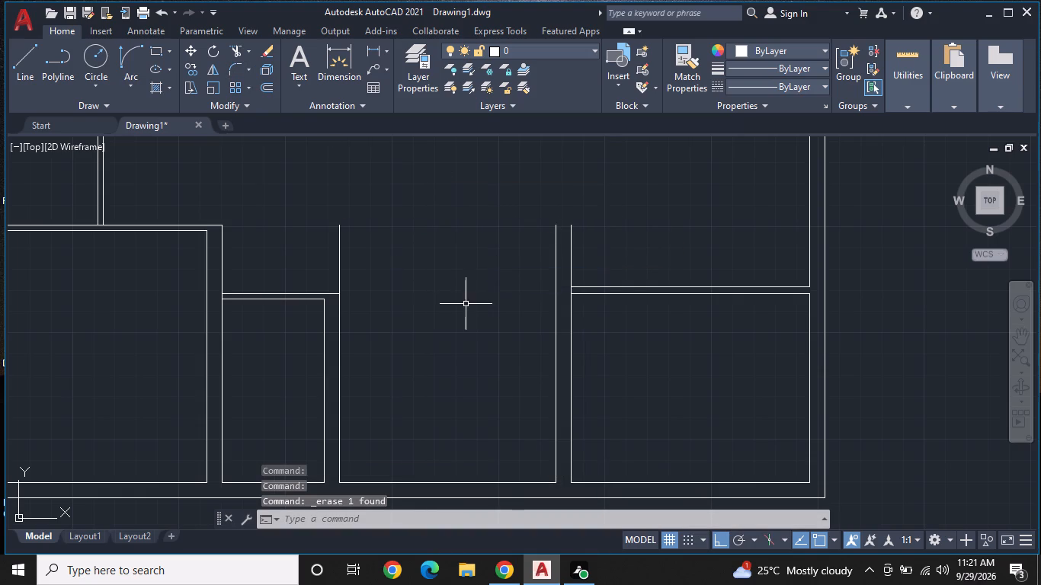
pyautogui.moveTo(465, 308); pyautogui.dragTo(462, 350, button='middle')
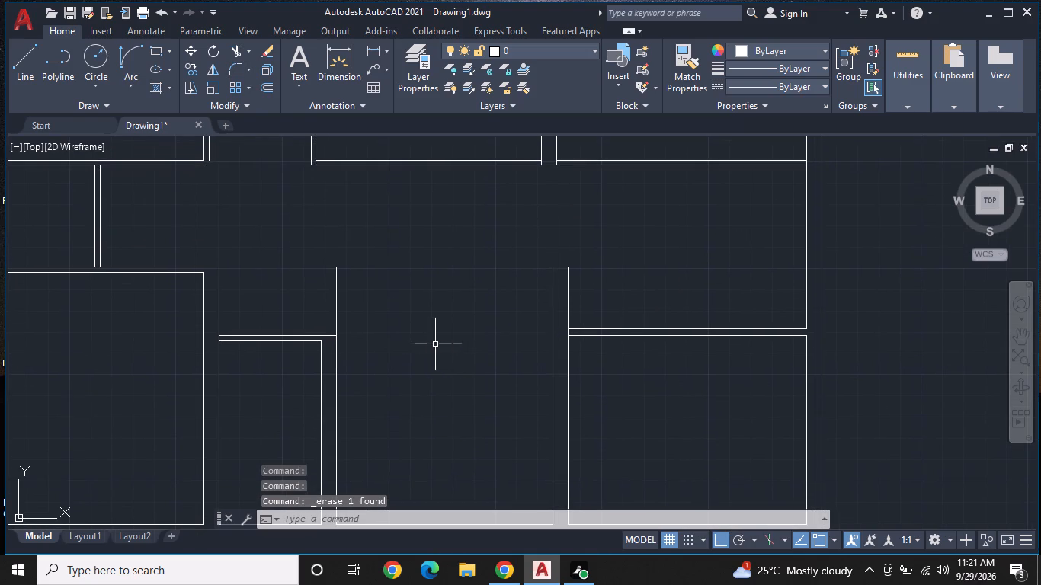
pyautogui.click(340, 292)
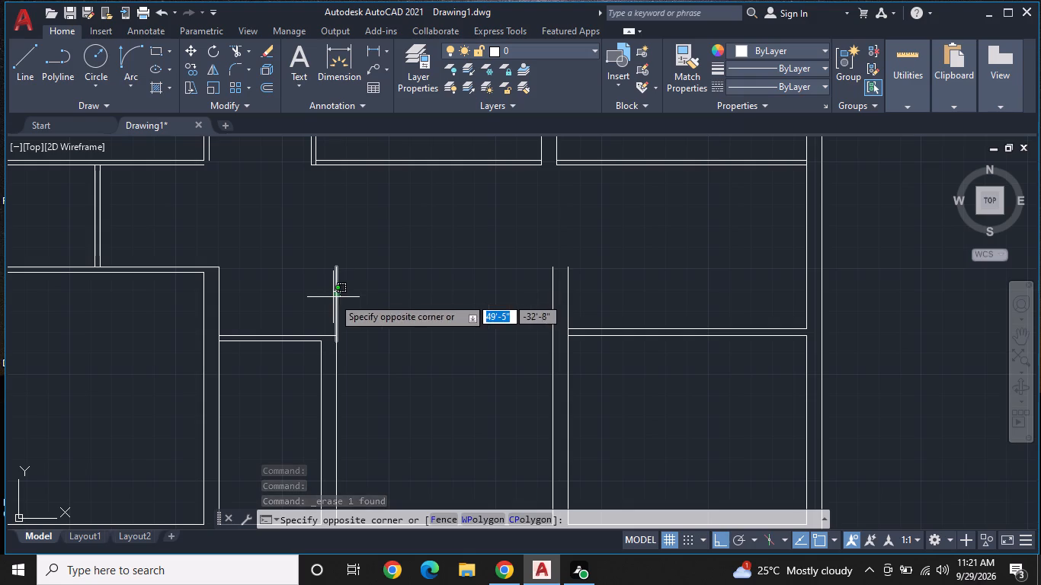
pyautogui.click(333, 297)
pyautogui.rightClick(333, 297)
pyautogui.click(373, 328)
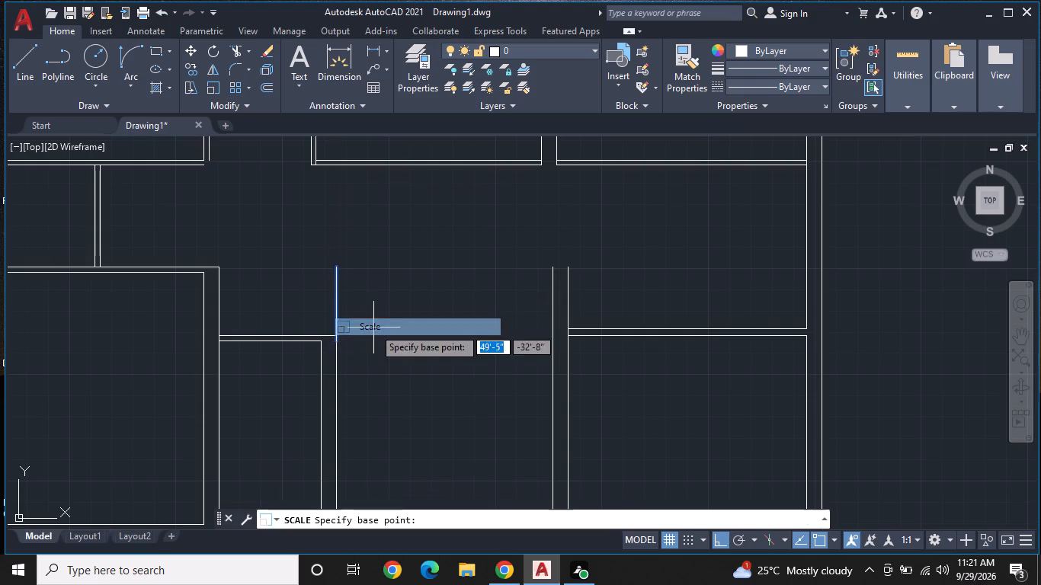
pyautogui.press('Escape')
# Erase the short vertical line projecting north past the small south room's northeast corner.
pyautogui.click(335, 303)
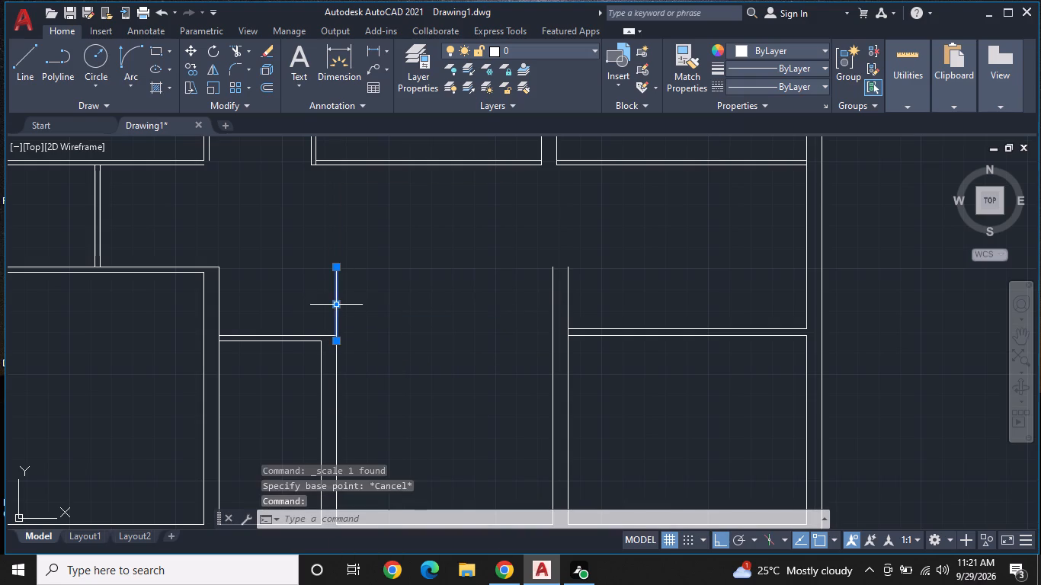
pyautogui.rightClick(335, 303)
pyautogui.click(381, 274)
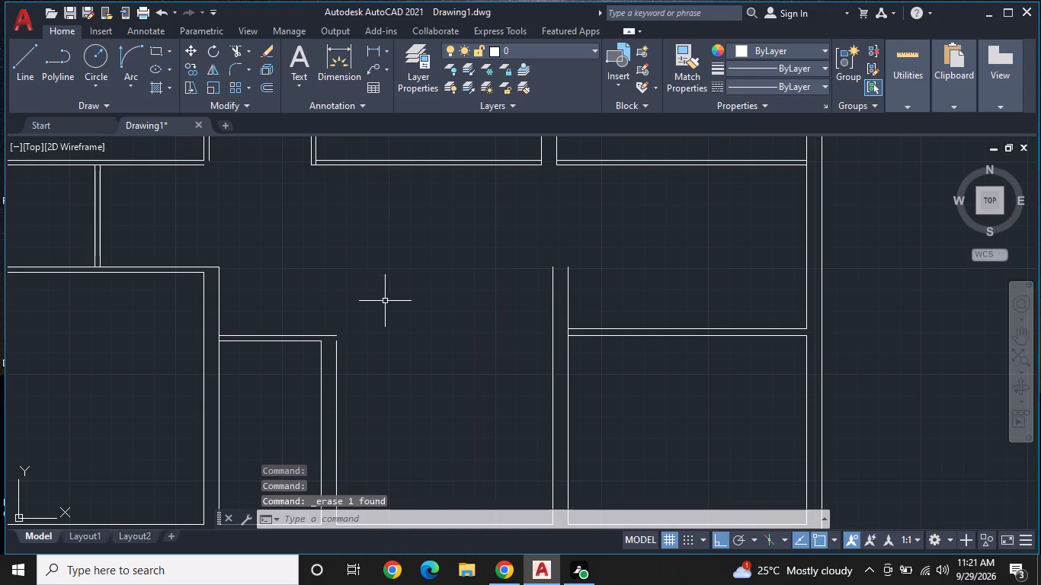
# Extend the small south room's outer east wall line north to meet its outer north wall line.
pyautogui.press('e')
pyautogui.write('X')
pyautogui.press('space')
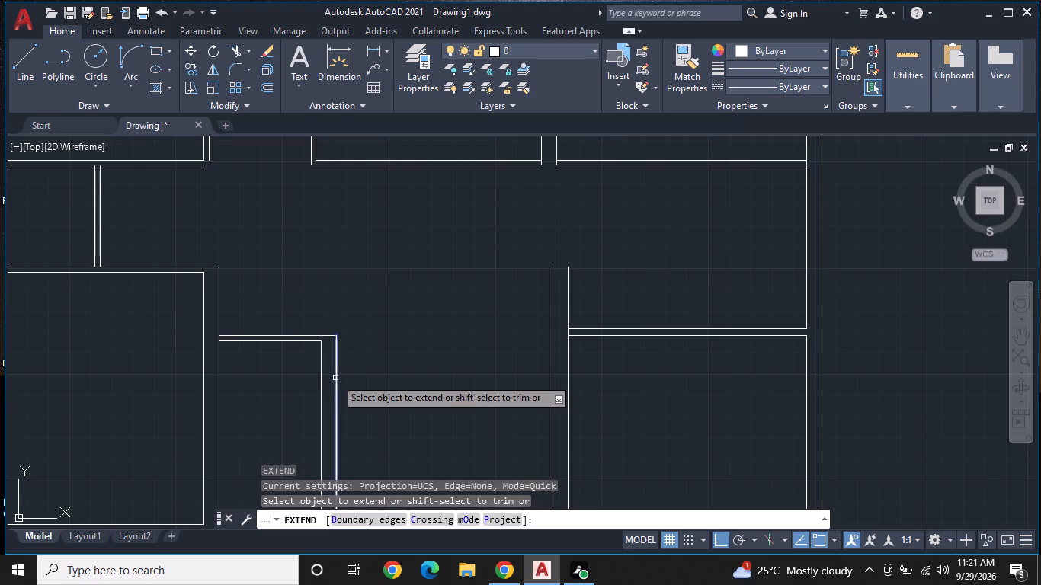
pyautogui.click(338, 366)
pyautogui.moveTo(401, 362); pyautogui.dragTo(344, 341, button='middle')
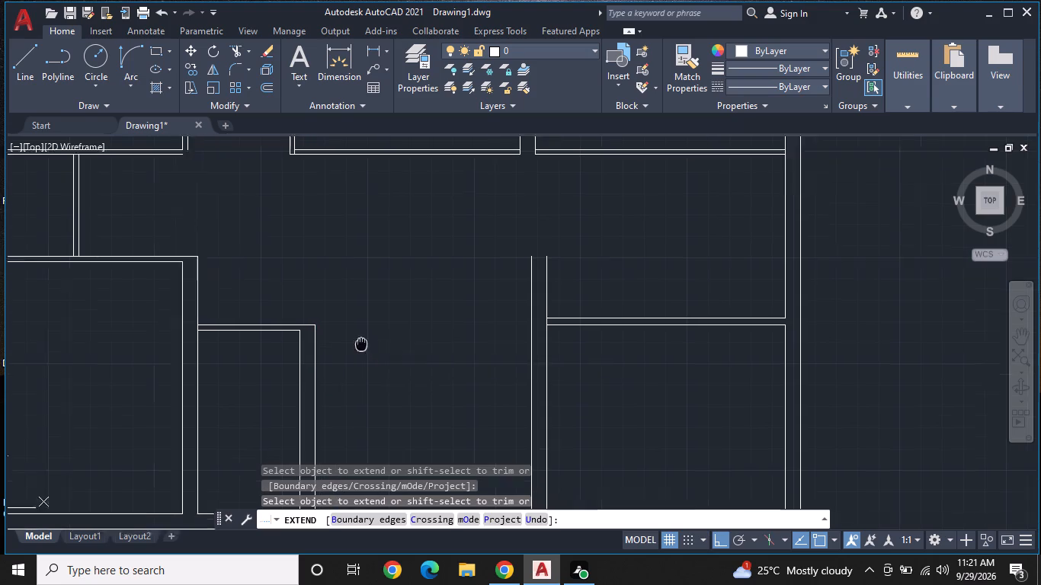
pyautogui.moveTo(344, 341); pyautogui.dragTo(309, 337, button='middle')
pyautogui.press('Escape')
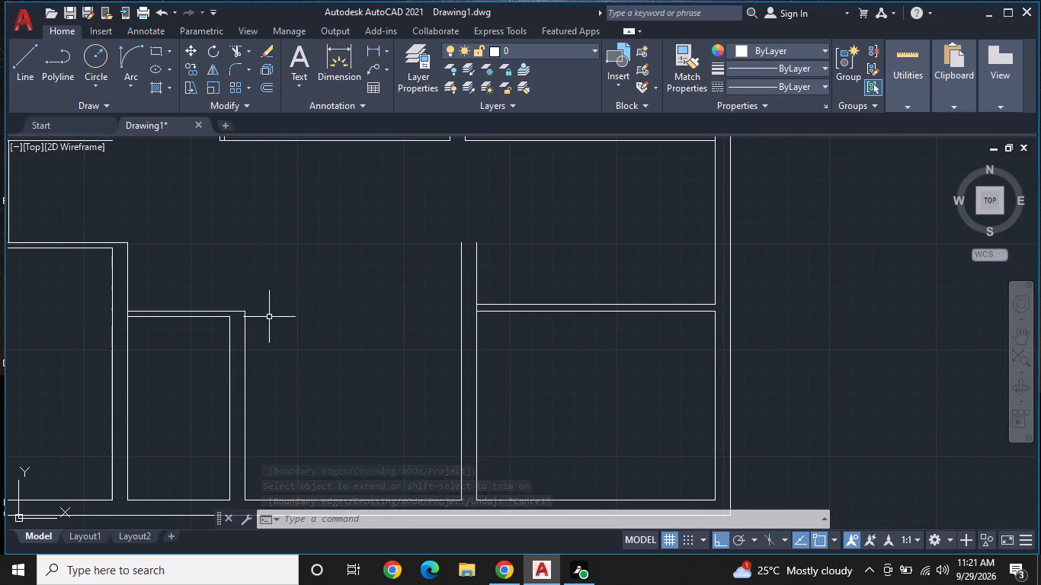
# Examine the new southern rooms, their partition wall corners and the open wall ends along the passage.
pyautogui.scroll(1, 434, 373)
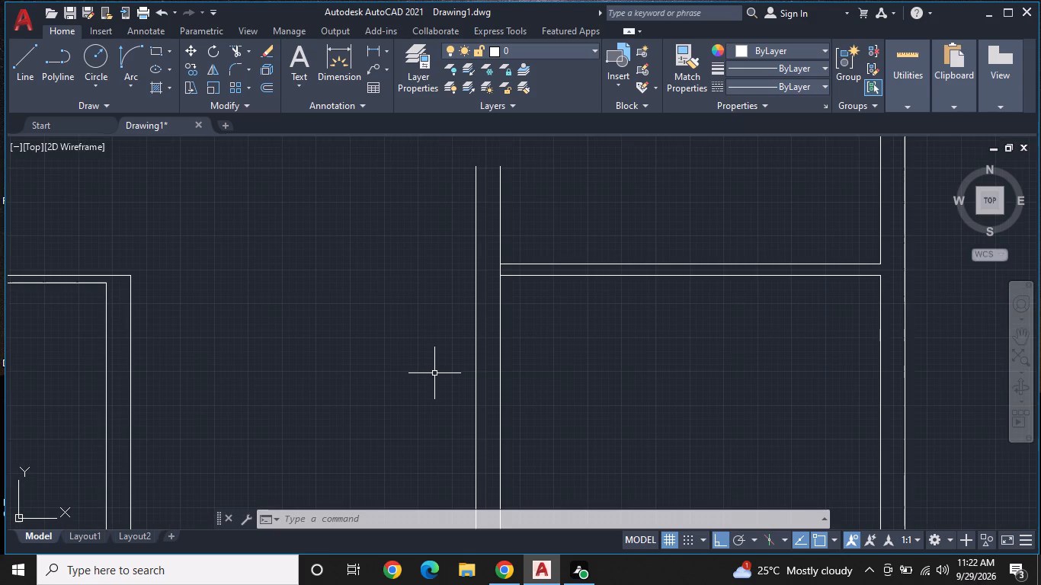
pyautogui.scroll(1, 444, 337)
pyautogui.scroll(-1, 444, 337)
pyautogui.moveTo(447, 329); pyautogui.dragTo(436, 386, button='middle')
pyautogui.scroll(-1, 436, 386)
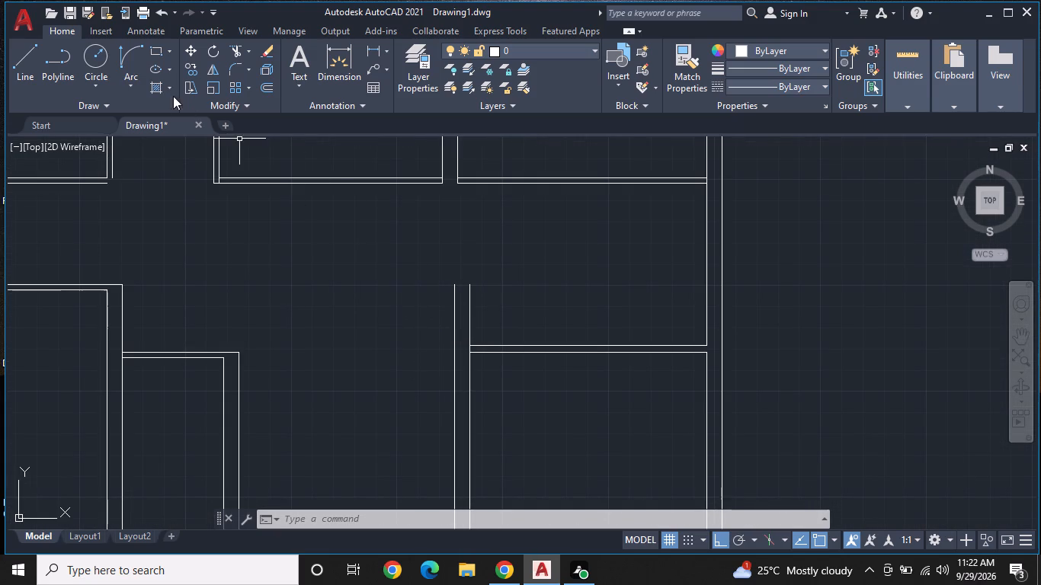
pyautogui.scroll(-1, 299, 356)
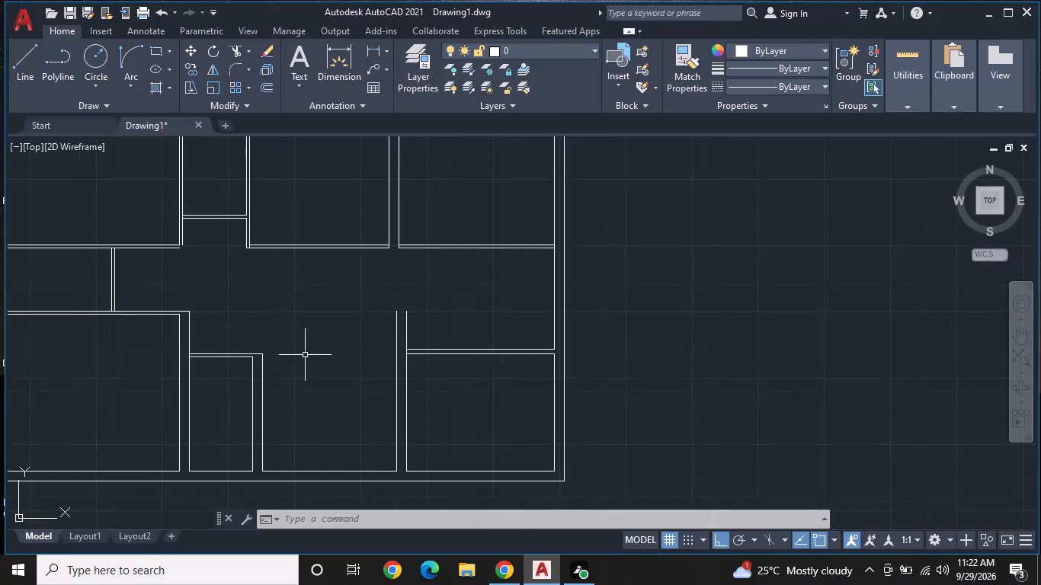
pyautogui.moveTo(308, 362); pyautogui.dragTo(323, 378, button='middle')
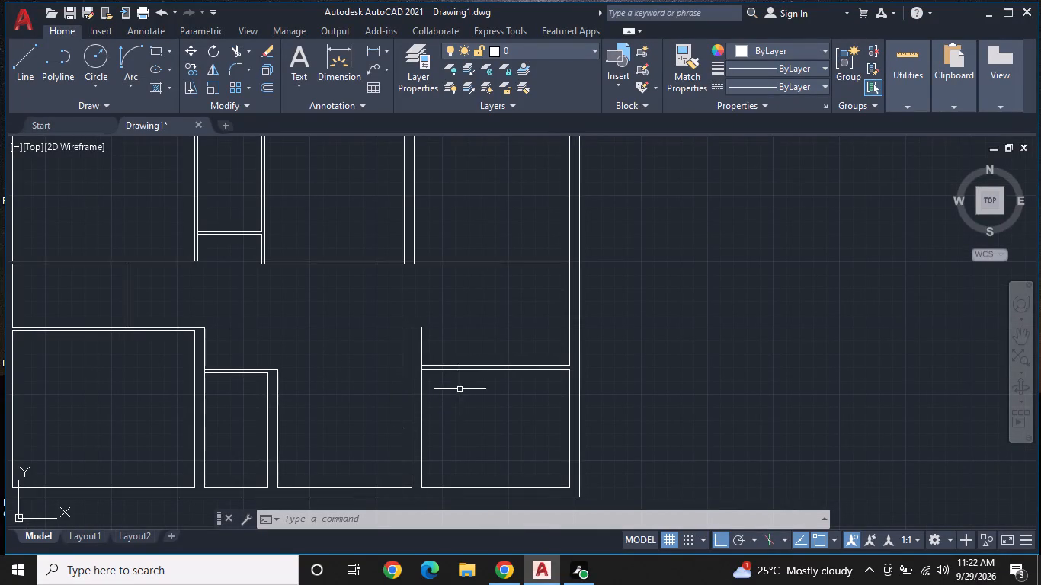
pyautogui.moveTo(463, 340); pyautogui.dragTo(503, 376, button='middle')
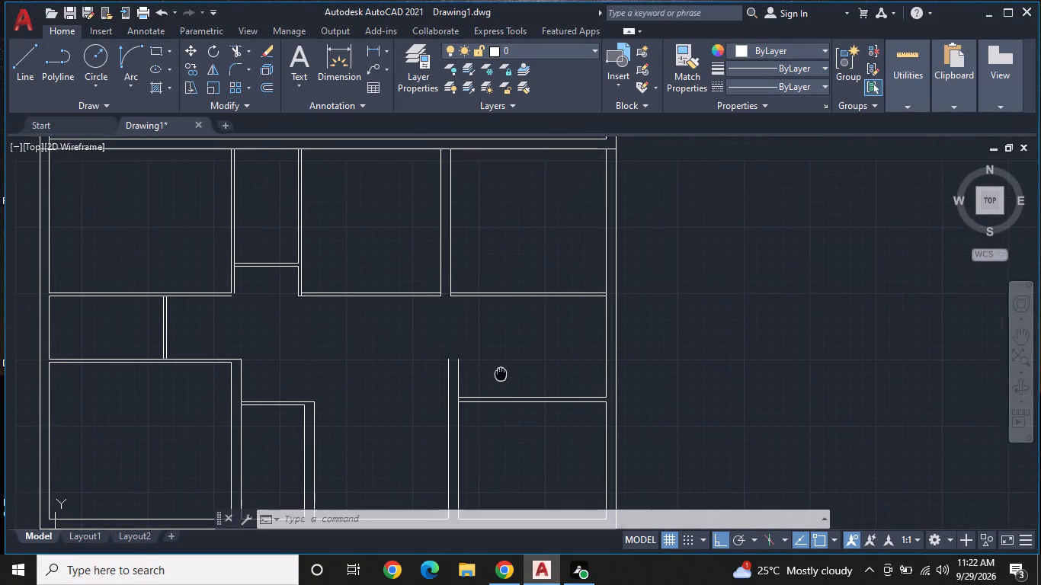
pyautogui.moveTo(503, 376); pyautogui.dragTo(504, 376, button='middle')
pyautogui.scroll(-1, 503, 381)
pyautogui.moveTo(492, 420); pyautogui.dragTo(488, 447, button='middle')
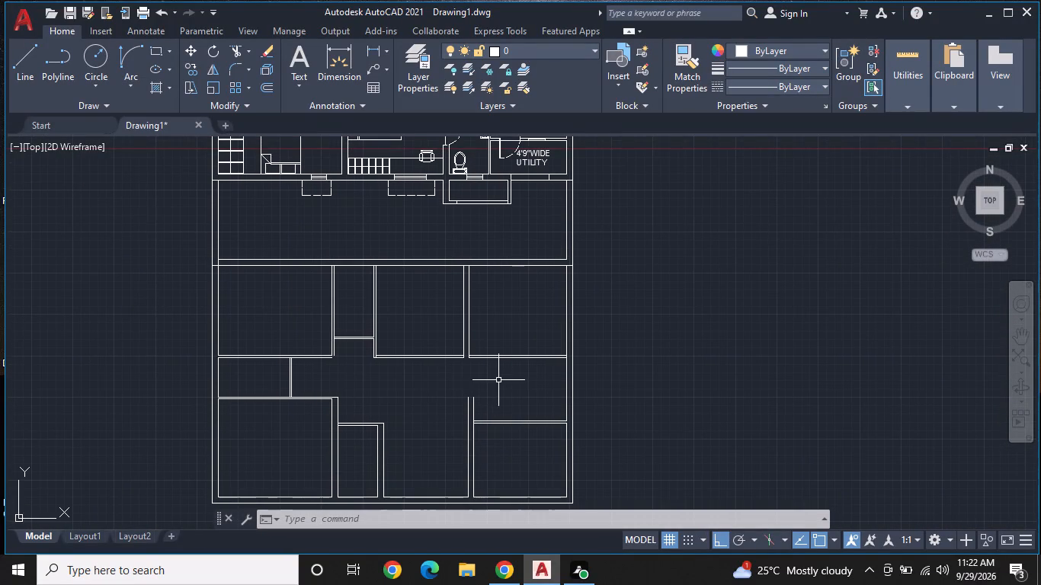
pyautogui.scroll(1, 499, 379)
pyautogui.moveTo(499, 379); pyautogui.dragTo(514, 360, button='middle')
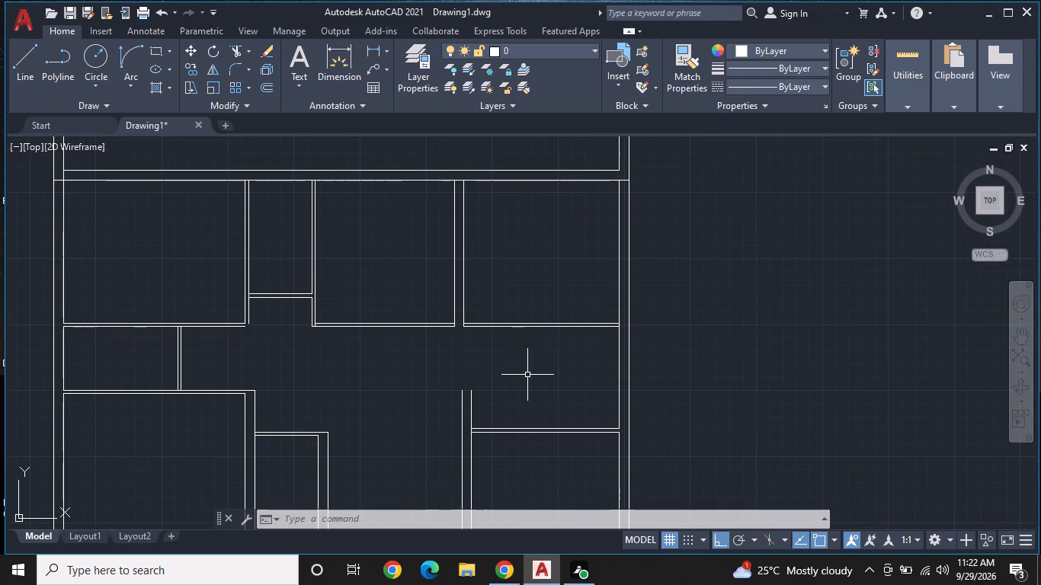
pyautogui.moveTo(527, 378); pyautogui.dragTo(536, 347, button='middle')
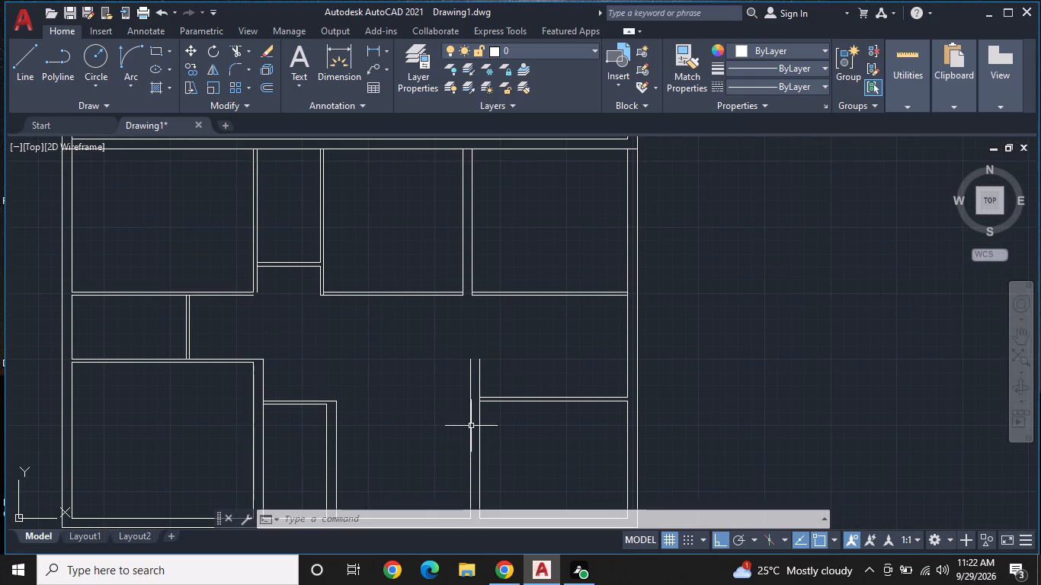
pyautogui.moveTo(488, 449); pyautogui.dragTo(463, 373, button='middle')
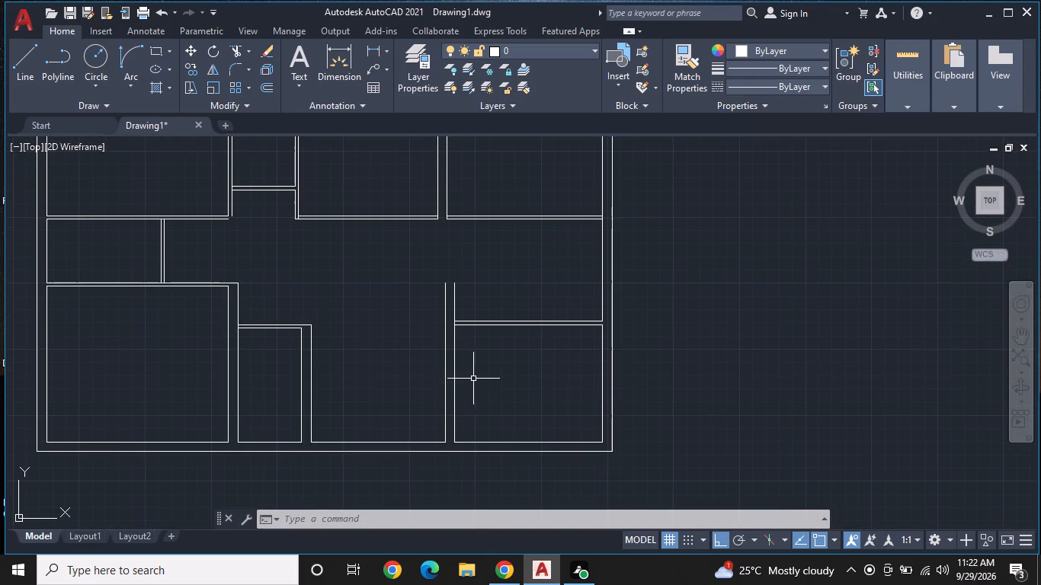
pyautogui.scroll(-1, 491, 388)
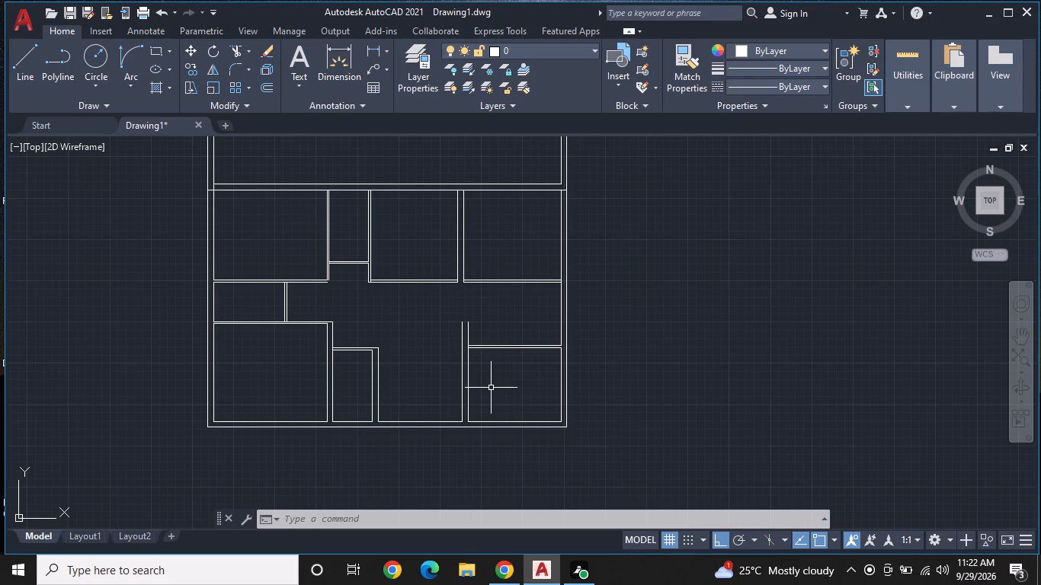
pyautogui.scroll(1, 491, 388)
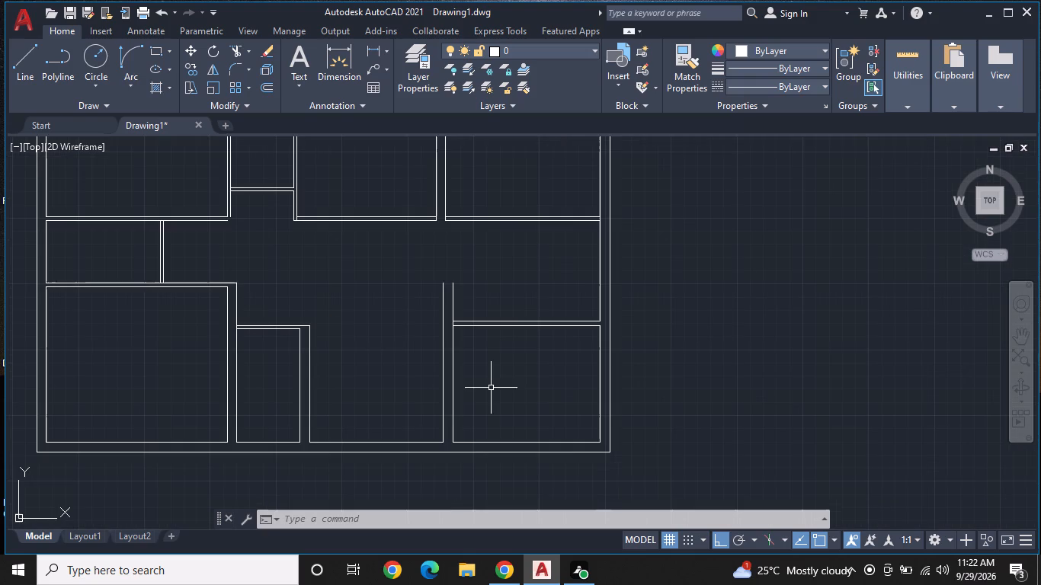
pyautogui.scroll(1, 488, 384)
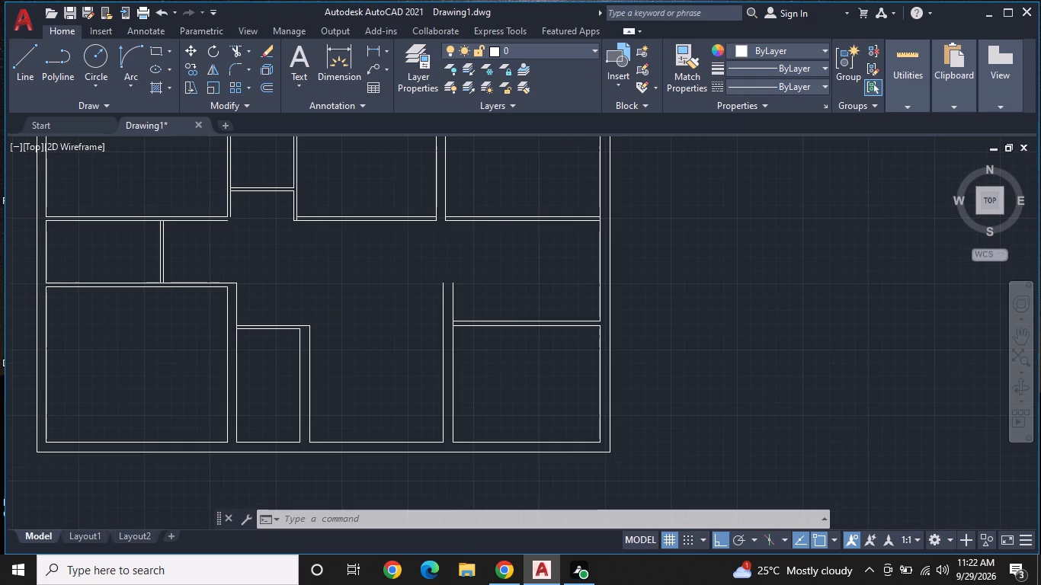
pyautogui.scroll(-2, 456, 385)
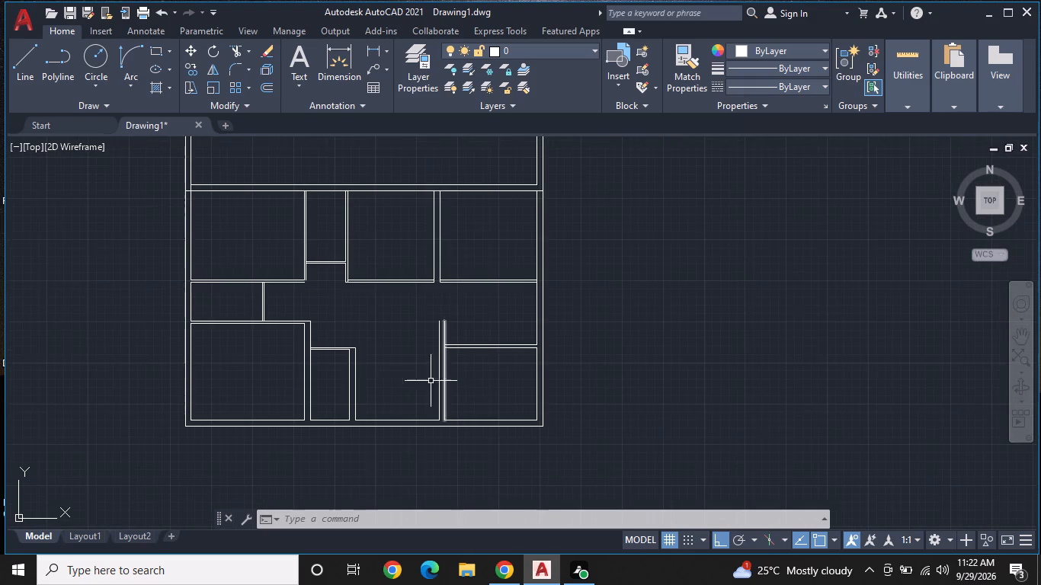
pyautogui.moveTo(401, 368); pyautogui.dragTo(527, 368, button='middle')
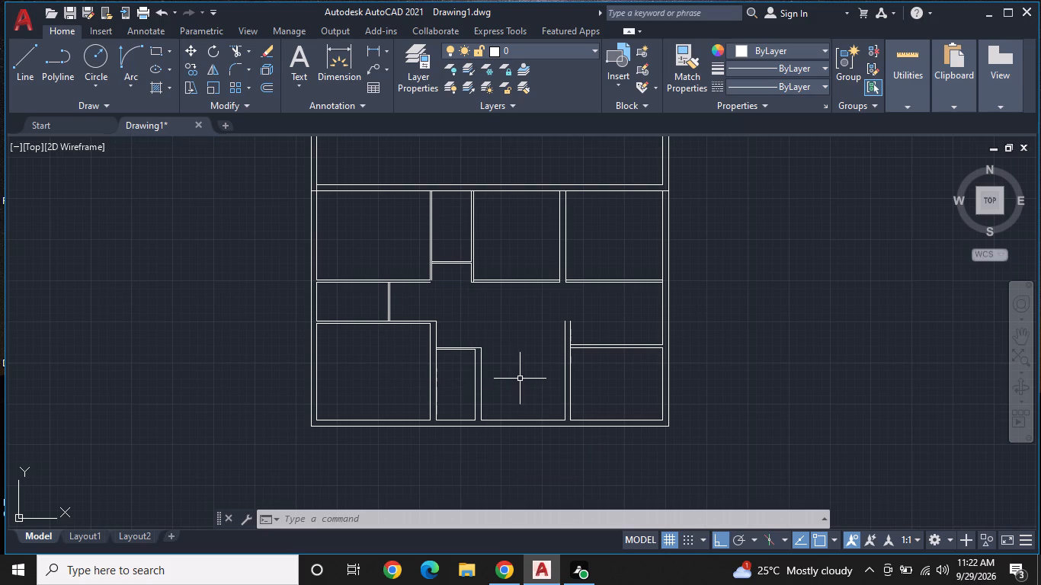
pyautogui.moveTo(524, 414); pyautogui.dragTo(520, 408, button='middle')
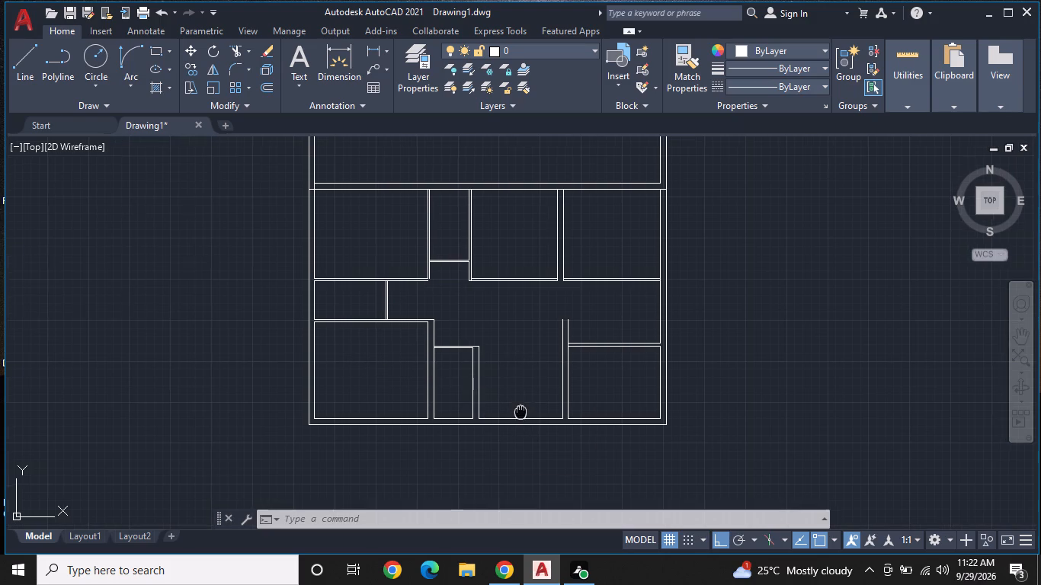
# Draw a line about 5' up the small south room's outer east wall, turning 10'-7" east across the middle south room.
pyautogui.moveTo(520, 408); pyautogui.dragTo(520, 394, button='middle')
pyautogui.scroll(1, 520, 394)
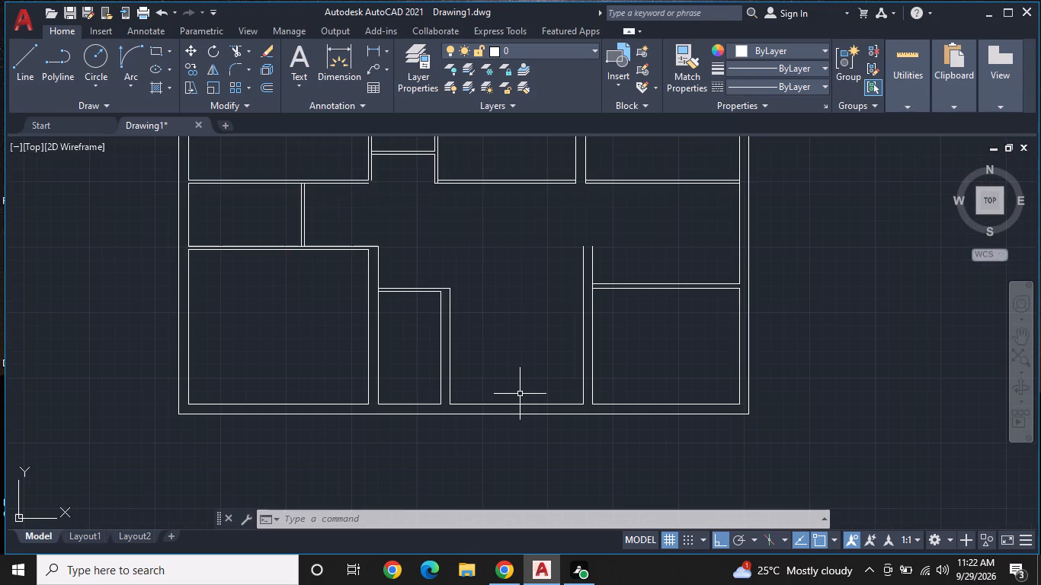
pyautogui.scroll(1, 520, 394)
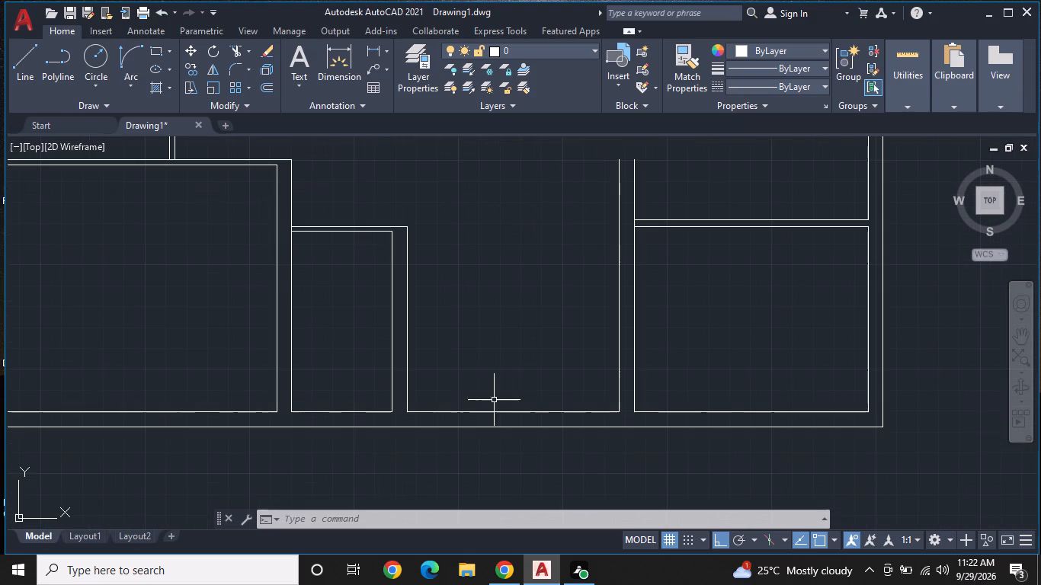
pyautogui.write('L')
pyautogui.press('space')
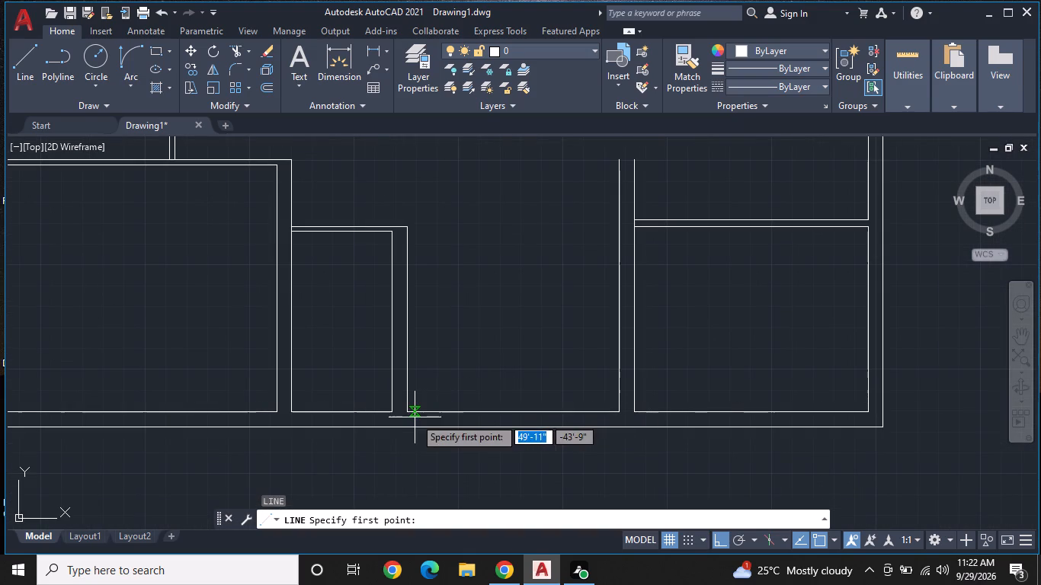
pyautogui.click(408, 410)
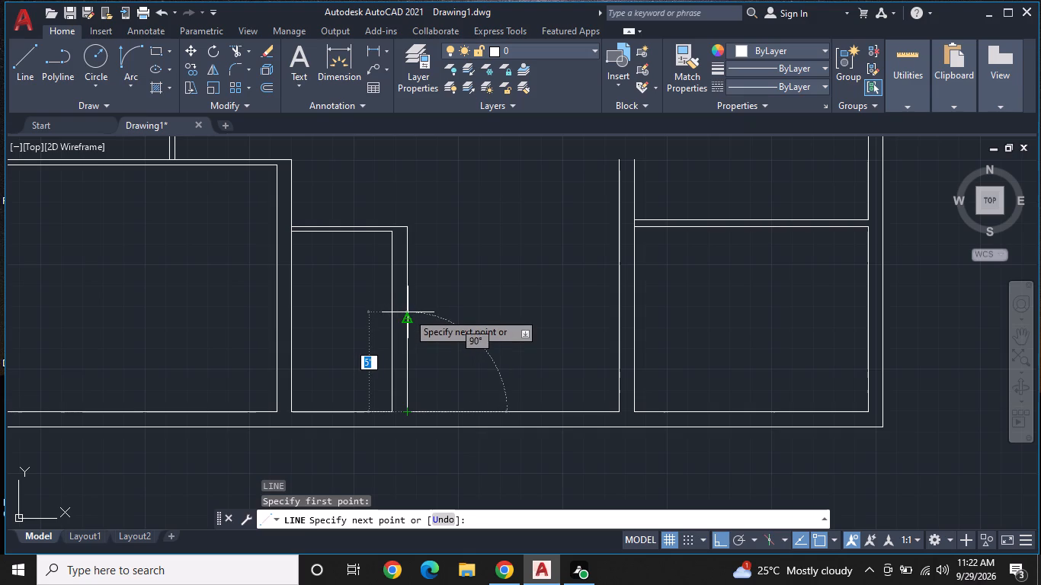
pyautogui.scroll(1, 411, 308)
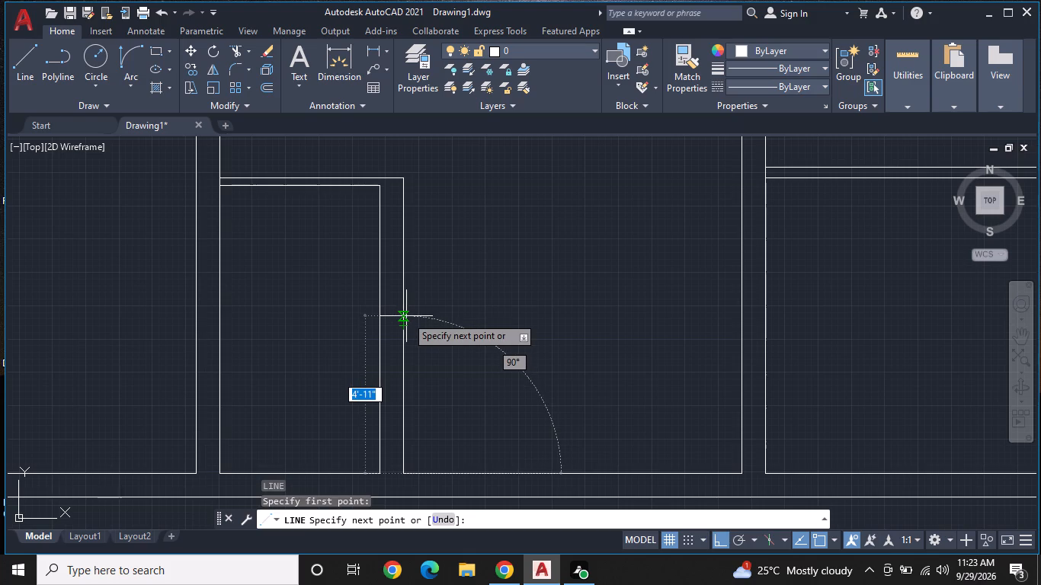
pyautogui.click(406, 312)
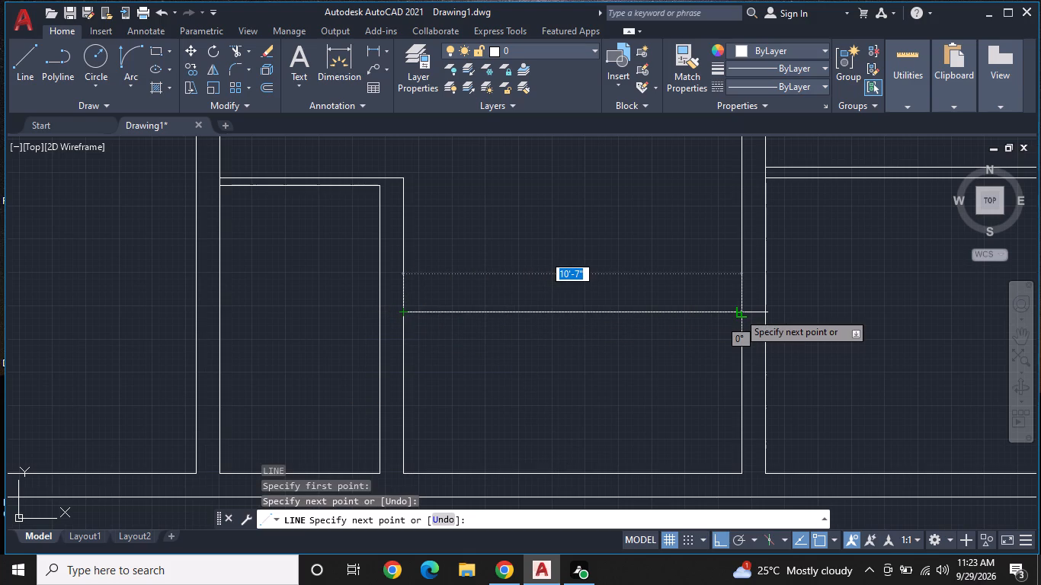
pyautogui.doubleClick(738, 312)
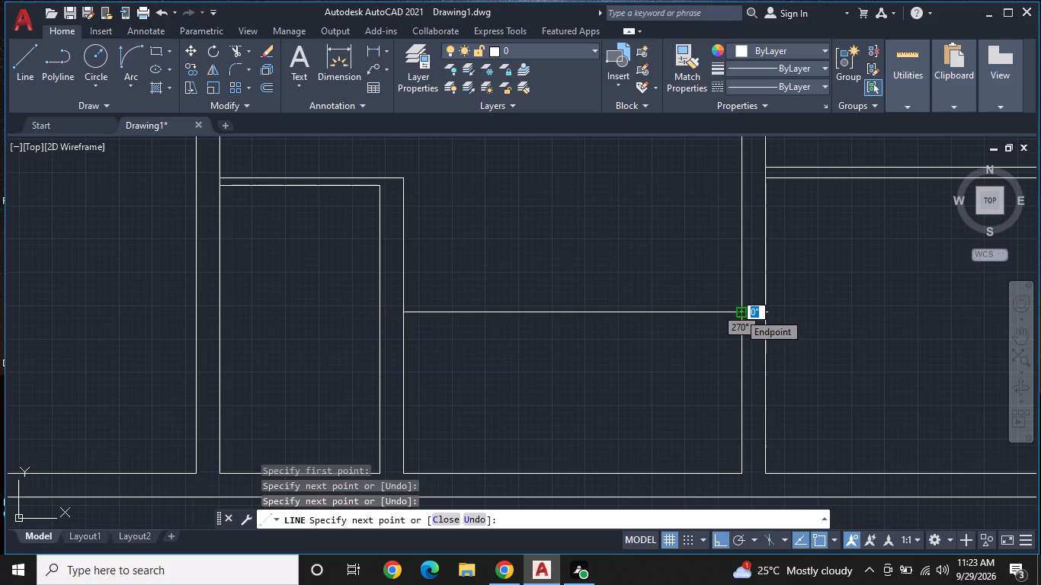
# Continue the line 12'-5" east across the southeast room to its inner east wall line.
pyautogui.moveTo(733, 316); pyautogui.dragTo(453, 328, button='middle')
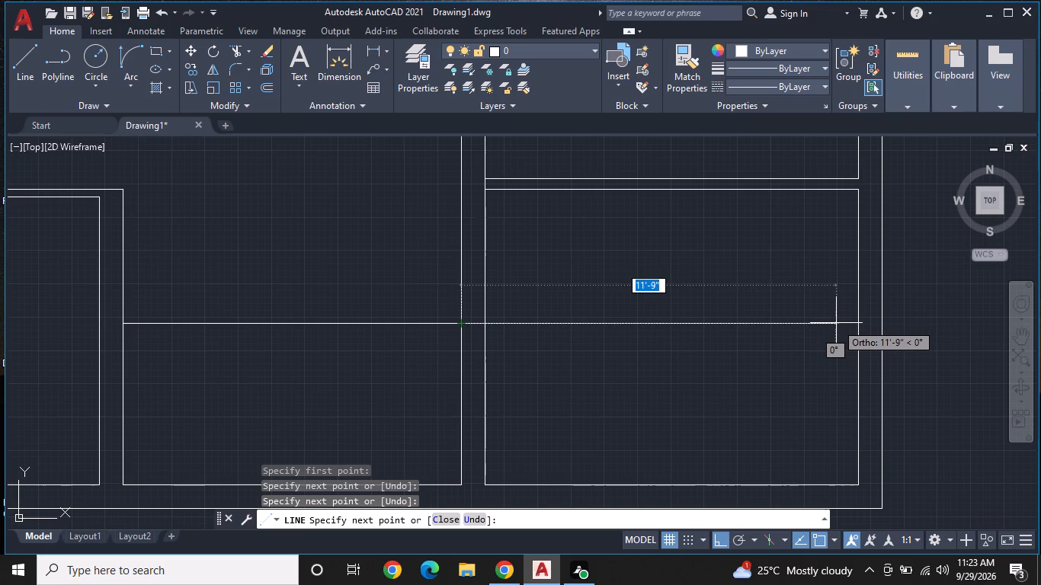
pyautogui.scroll(-1, 836, 323)
pyautogui.moveTo(835, 324); pyautogui.dragTo(687, 369, button='middle')
pyautogui.scroll(-1, 687, 369)
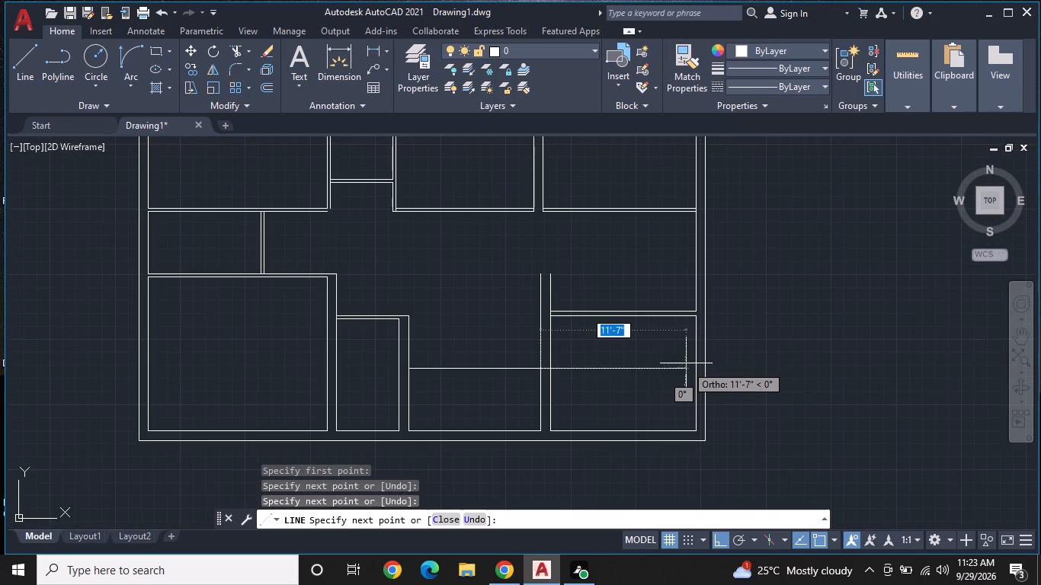
pyautogui.moveTo(685, 362); pyautogui.dragTo(681, 337, button='middle')
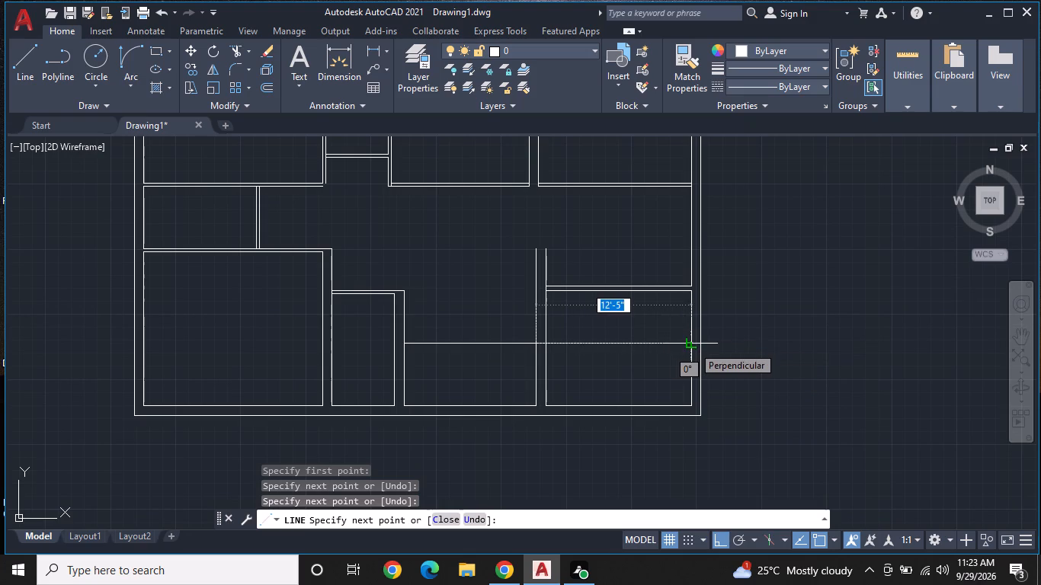
pyautogui.moveTo(693, 365); pyautogui.dragTo(687, 444, button='middle')
pyautogui.scroll(-1, 684, 389)
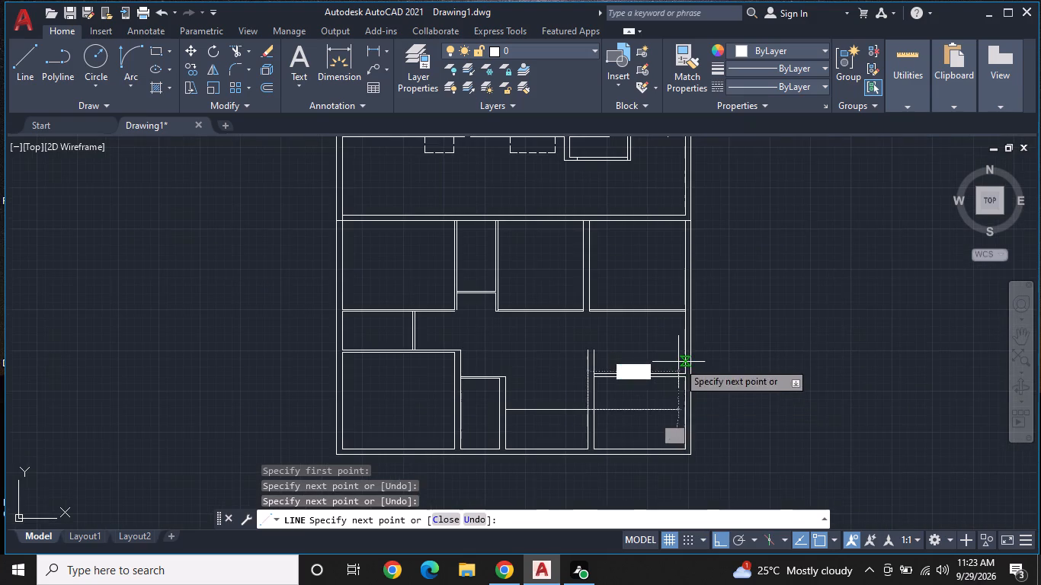
pyautogui.moveTo(678, 362); pyautogui.dragTo(559, 408, button='middle')
pyautogui.scroll(1, 559, 408)
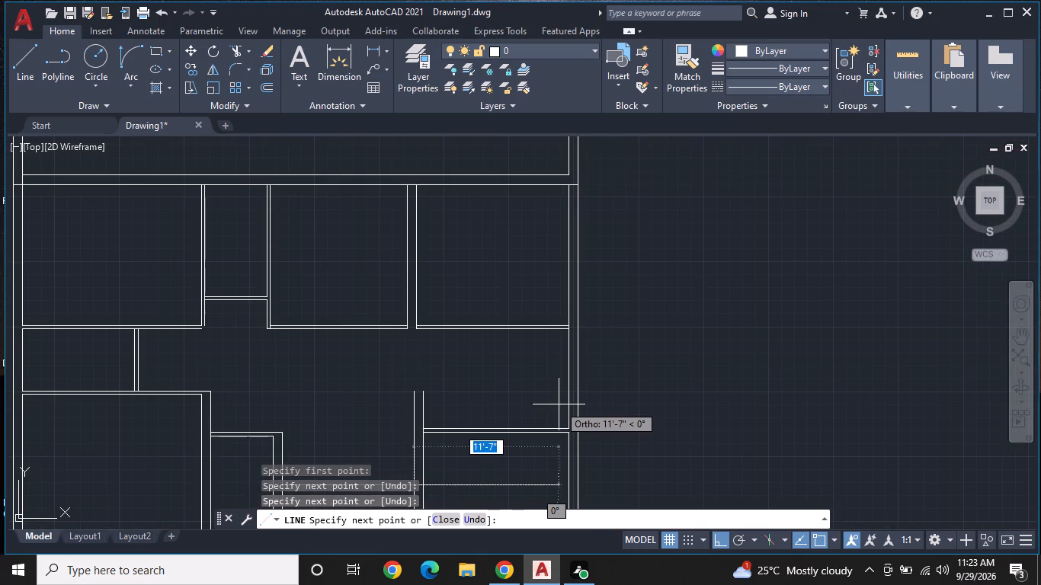
pyautogui.moveTo(558, 404); pyautogui.dragTo(559, 366, button='middle')
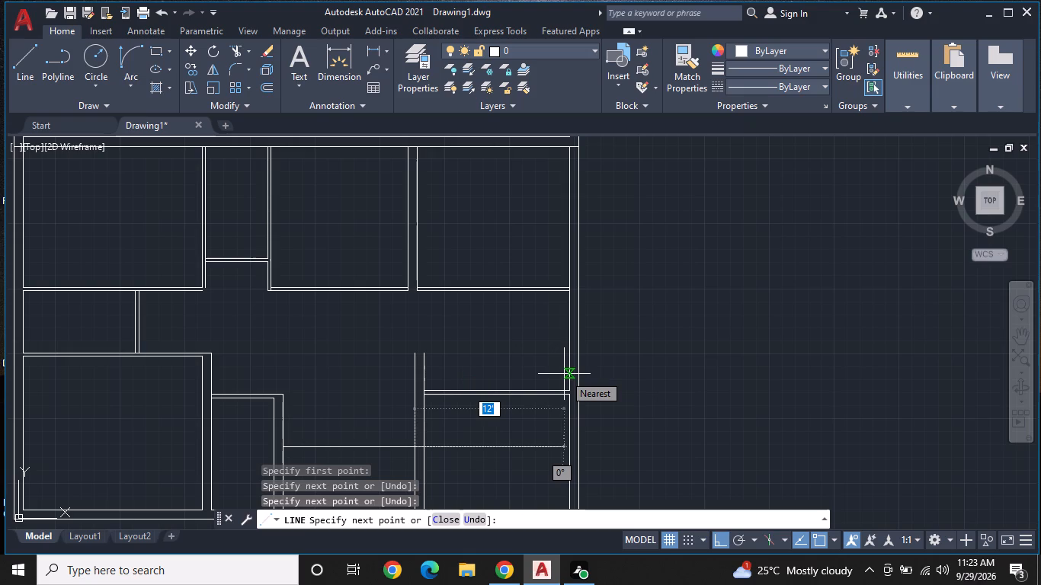
pyautogui.moveTo(564, 350); pyautogui.dragTo(569, 315, button='middle')
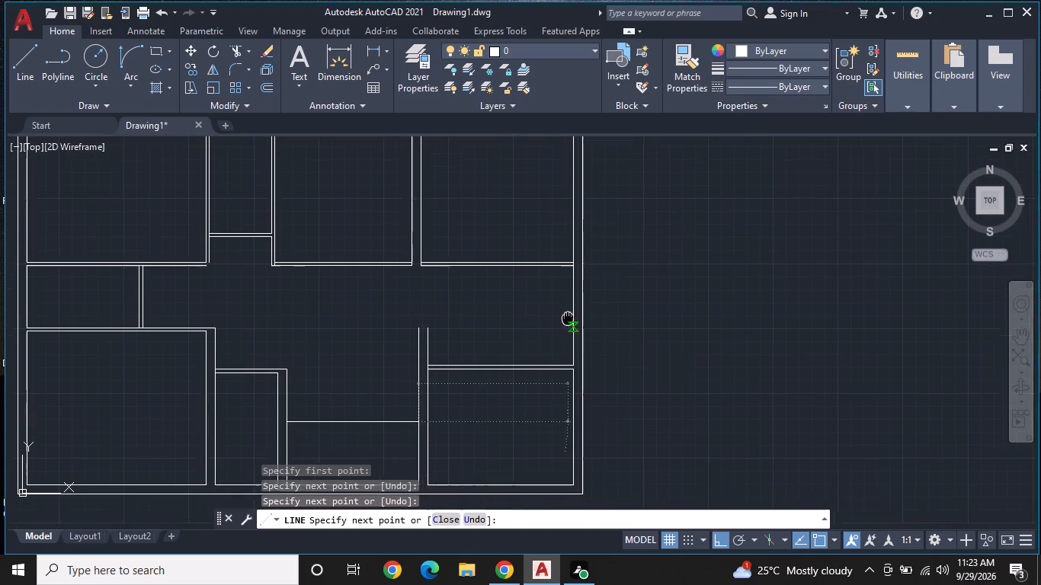
pyautogui.moveTo(569, 315); pyautogui.dragTo(569, 301, button='middle')
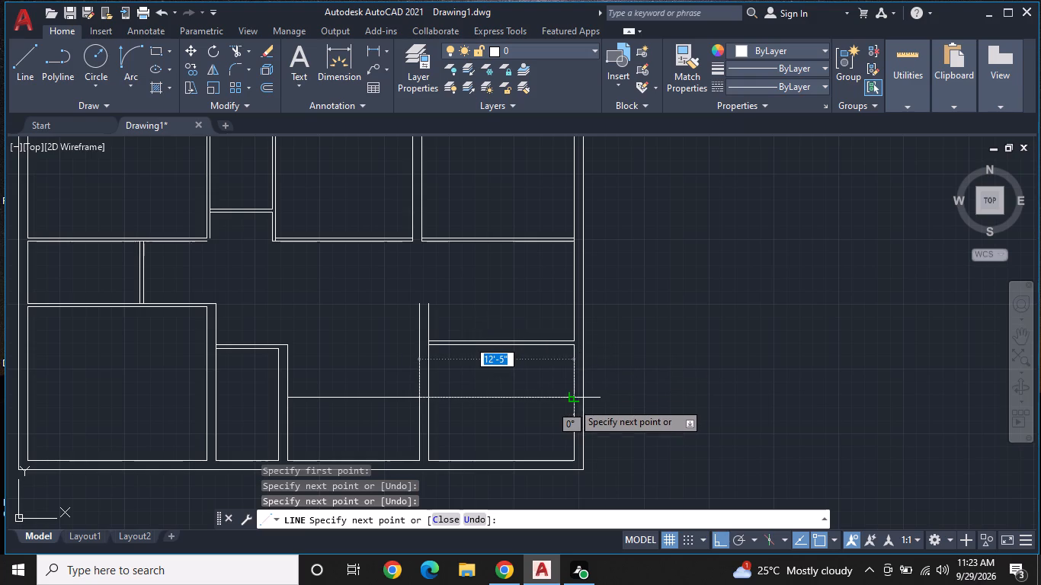
pyautogui.click(574, 394)
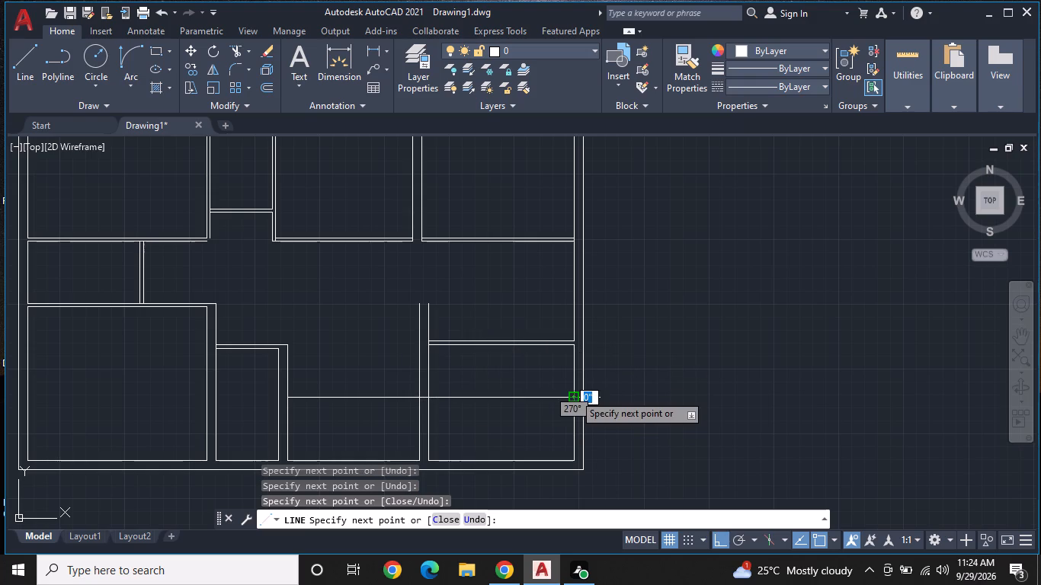
pyautogui.press('Escape')
# Offset both segments of the new east-west line 9" to the south to form a wall.
pyautogui.moveTo(511, 401); pyautogui.dragTo(527, 354, button='middle')
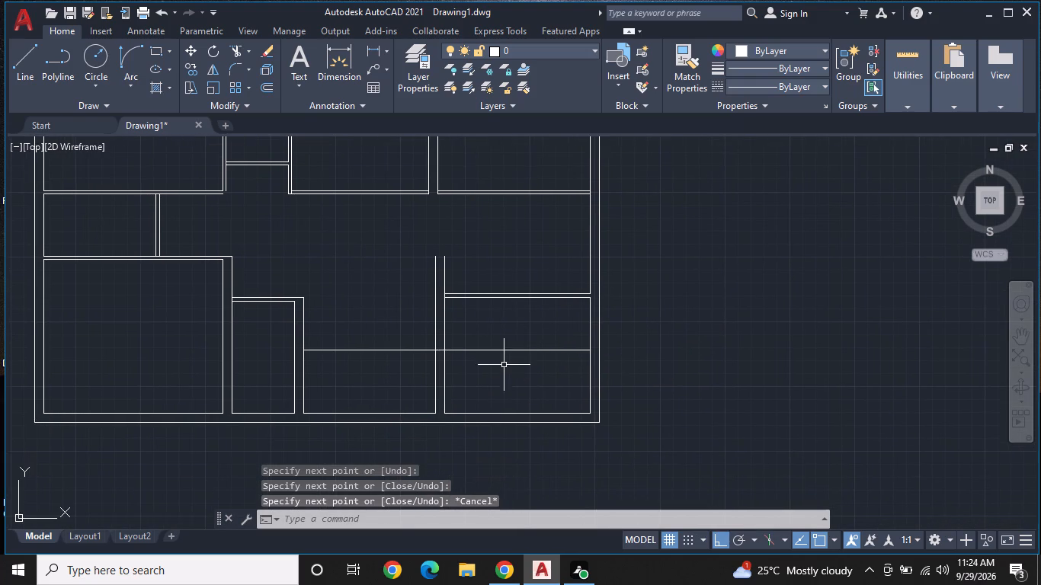
pyautogui.scroll(2, 498, 370)
pyautogui.moveTo(493, 372); pyautogui.dragTo(547, 363, button='middle')
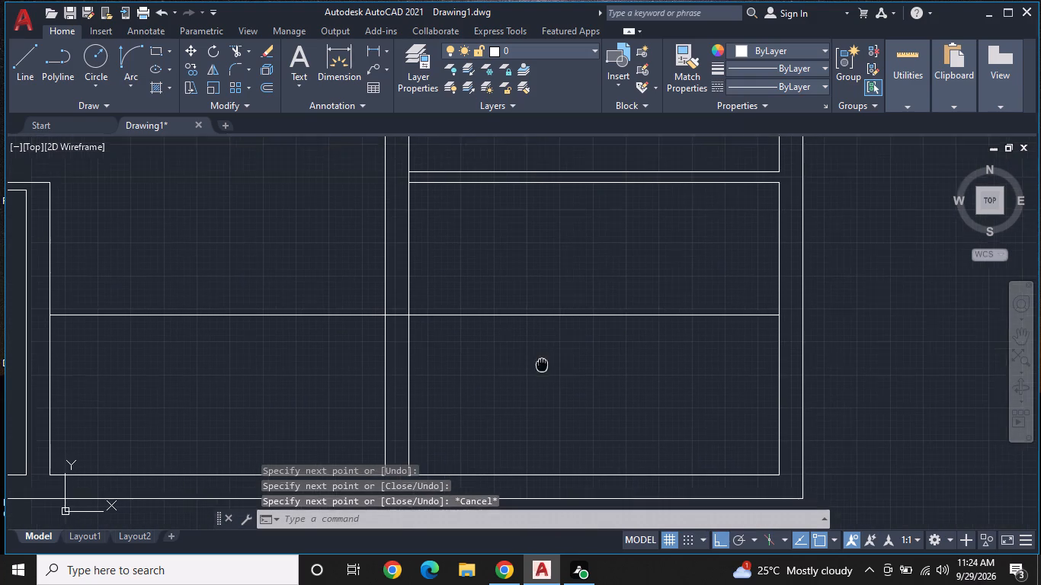
pyautogui.moveTo(547, 363); pyautogui.dragTo(548, 363, button='middle')
pyautogui.moveTo(559, 376); pyautogui.dragTo(527, 453, button='middle')
pyautogui.moveTo(514, 350); pyautogui.dragTo(512, 351, button='middle')
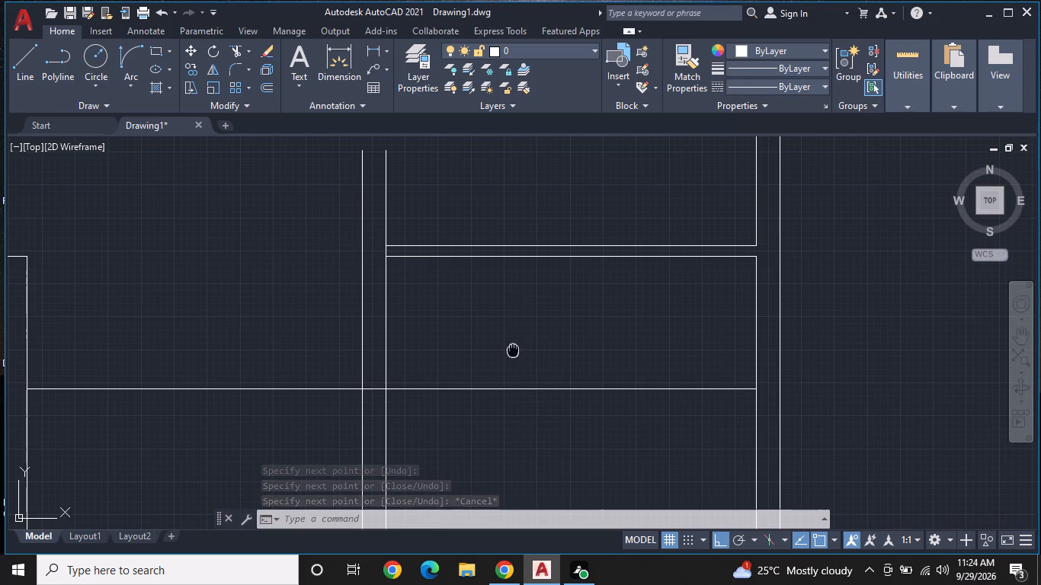
pyautogui.moveTo(512, 351); pyautogui.dragTo(456, 393, button='middle')
pyautogui.scroll(-1, 482, 369)
pyautogui.moveTo(500, 356); pyautogui.dragTo(492, 380, button='middle')
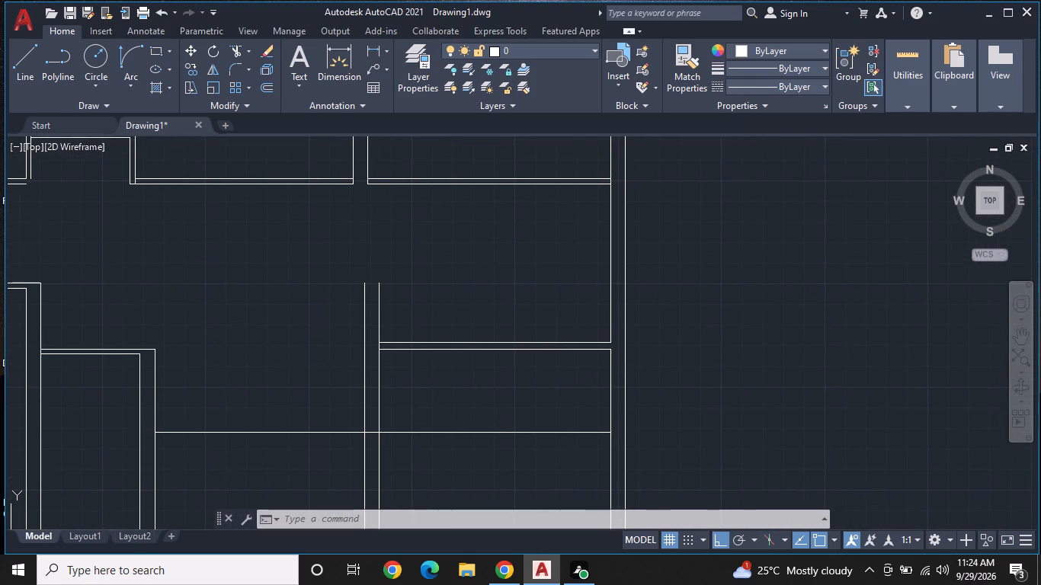
pyautogui.moveTo(492, 380); pyautogui.dragTo(525, 351, button='middle')
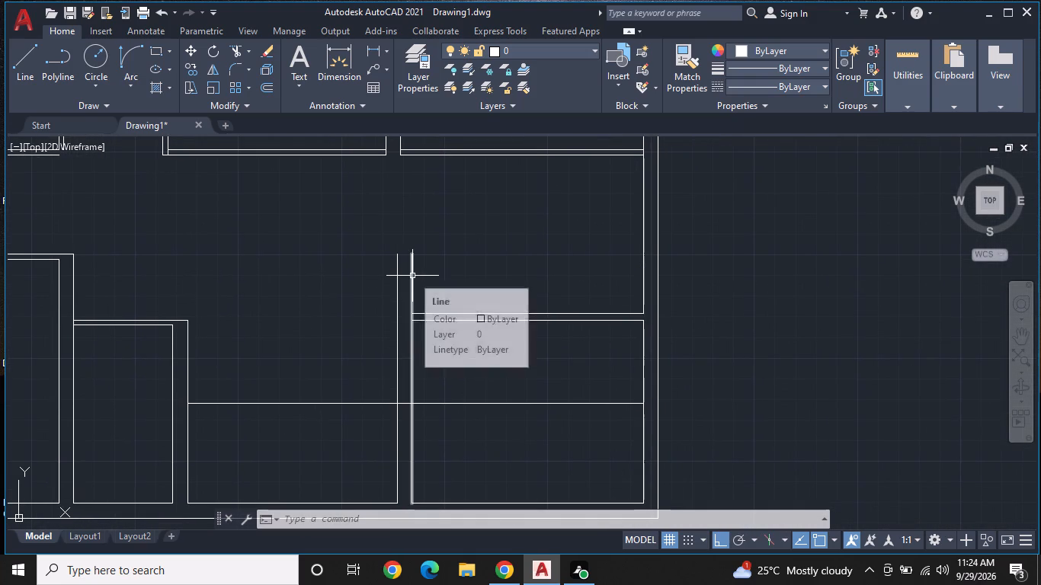
pyautogui.click(269, 84)
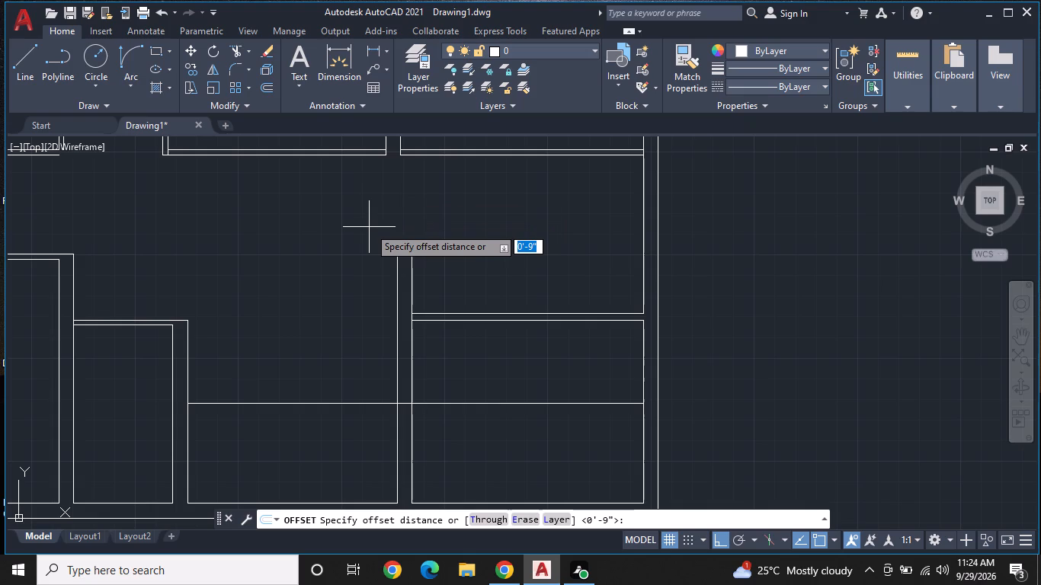
pyautogui.press('space')
pyautogui.click(334, 404)
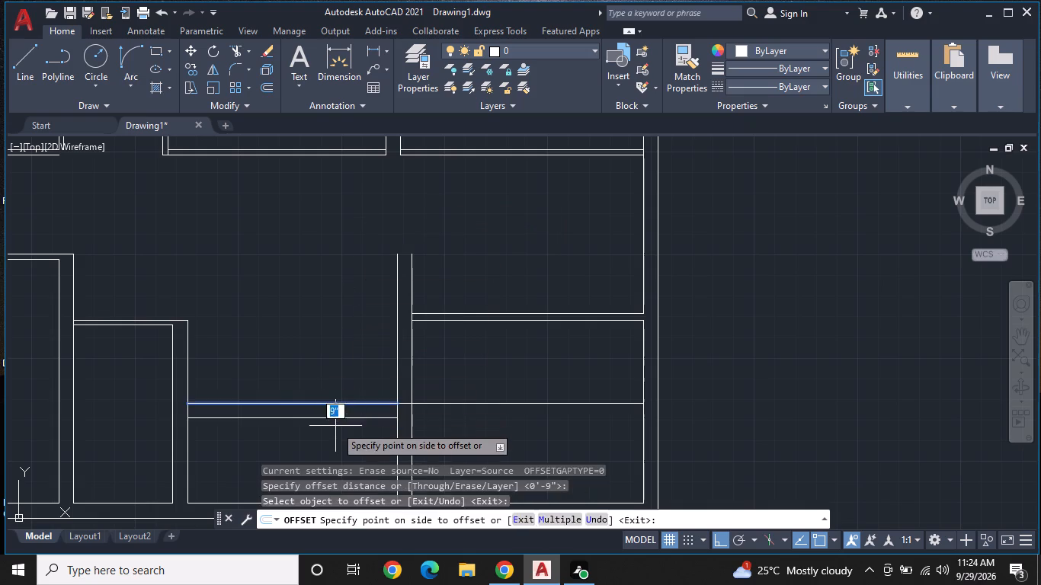
pyautogui.click(335, 426)
pyautogui.moveTo(364, 409); pyautogui.dragTo(304, 358, button='middle')
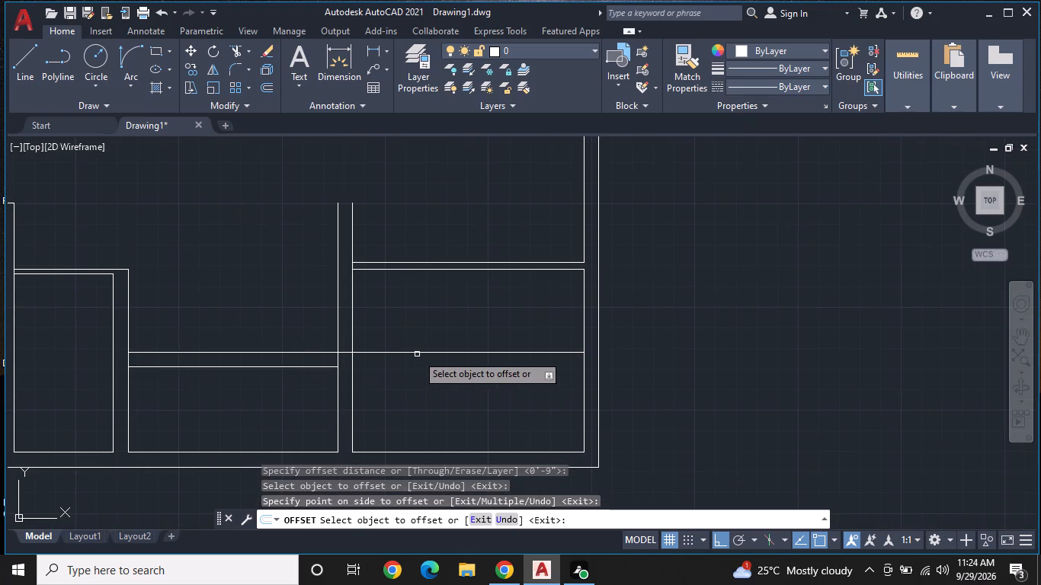
pyautogui.click(417, 354)
pyautogui.click(416, 379)
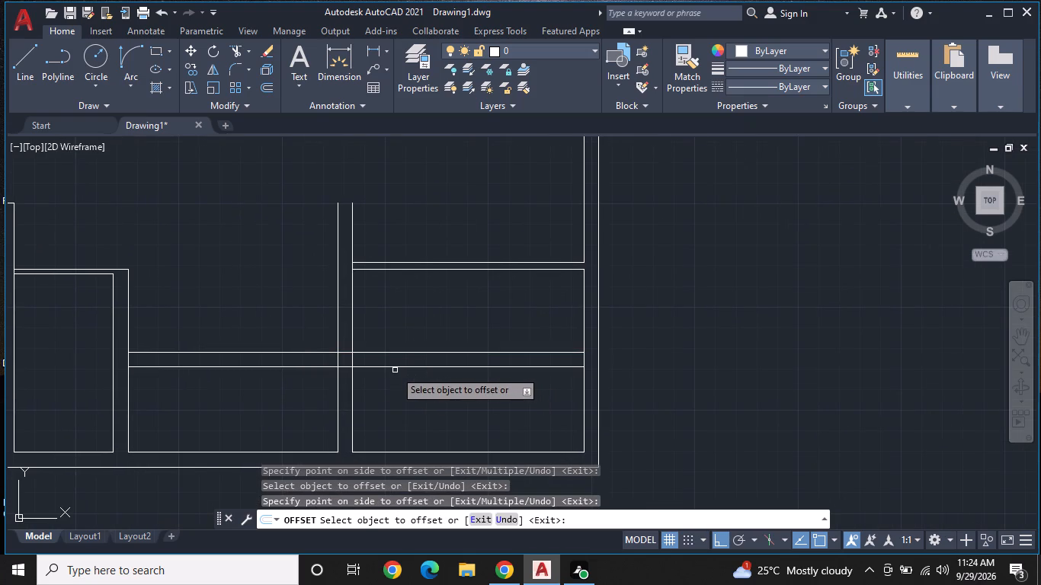
pyautogui.press('Escape')
# Trim the lines crossing inside the junction of the new east-west wall and the partition between the middle and southeast rooms.
pyautogui.click(232, 52)
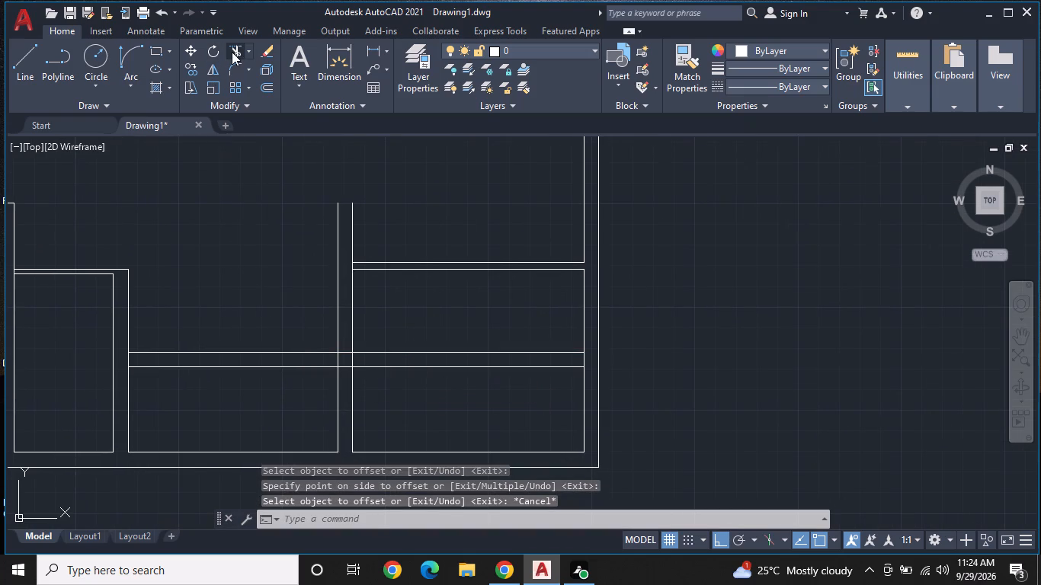
pyautogui.click(342, 369)
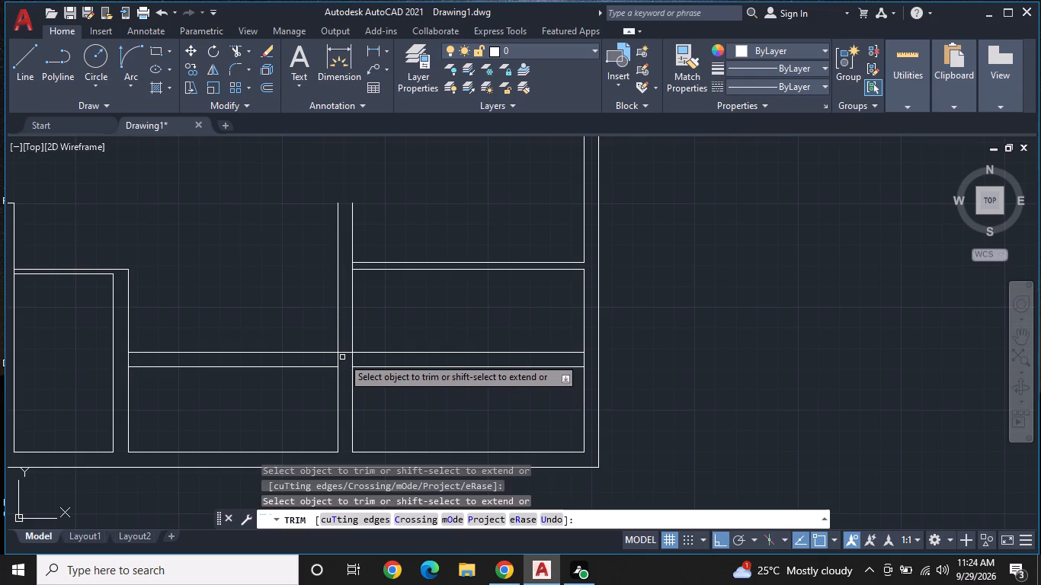
pyautogui.doubleClick(343, 350)
pyautogui.click(341, 366)
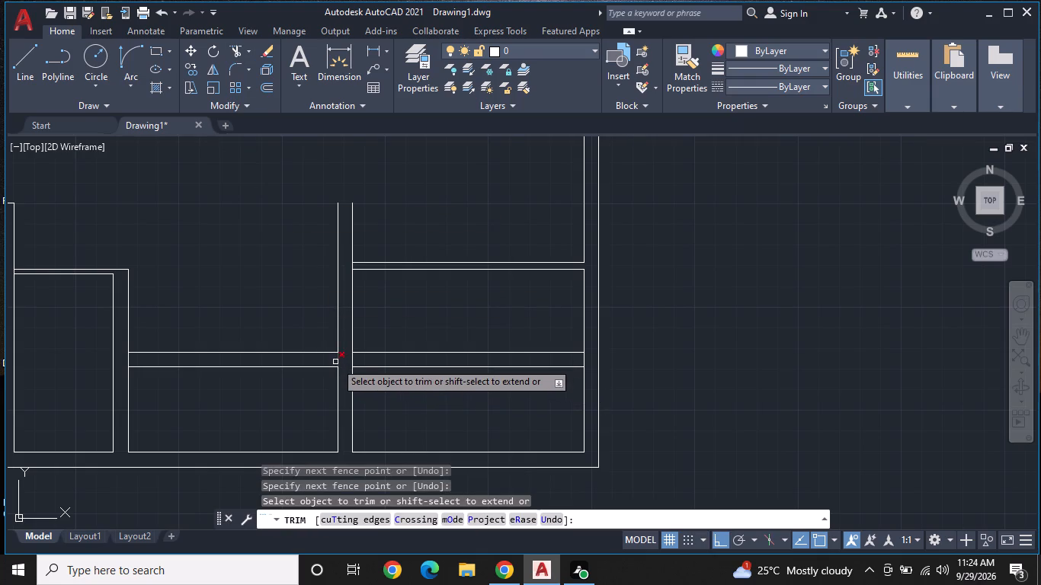
pyautogui.moveTo(335, 362); pyautogui.dragTo(344, 362)
pyautogui.click(352, 356)
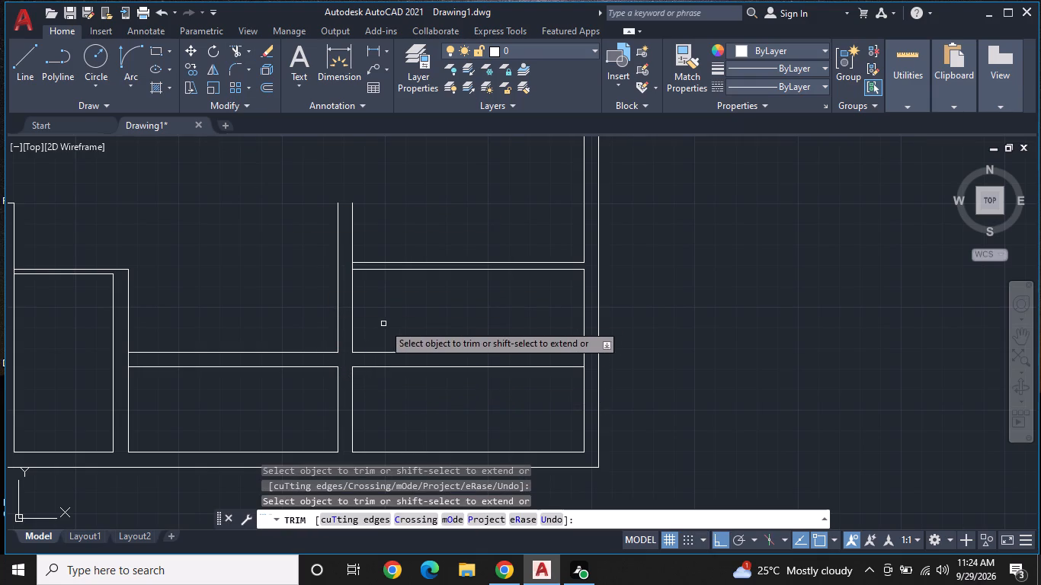
# Trim the partition's east line between the two lines of the southeast room's north wall.
pyautogui.moveTo(390, 316); pyautogui.dragTo(395, 352, button='middle')
pyautogui.scroll(1, 343, 284)
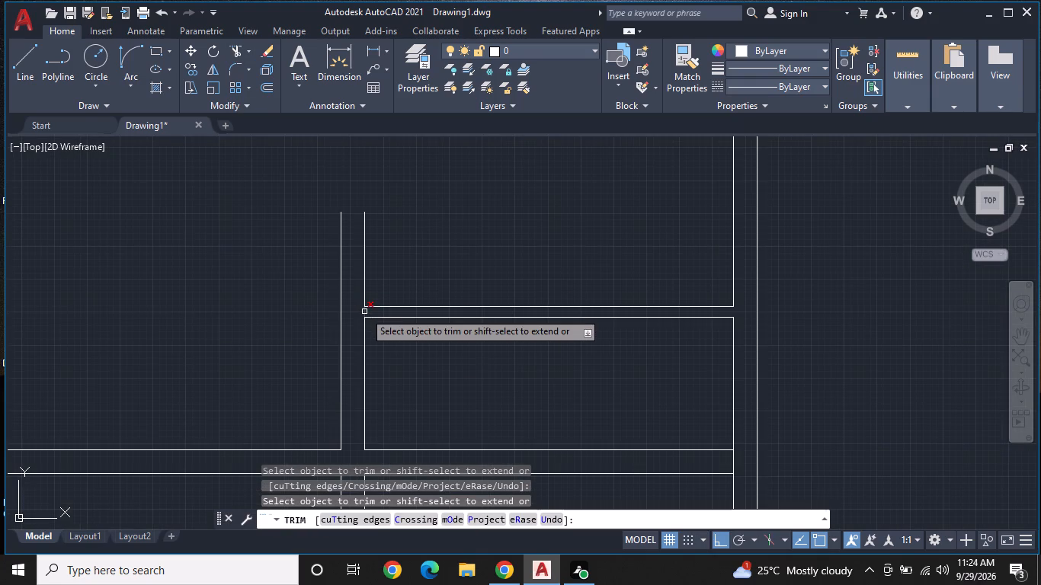
pyautogui.click(364, 312)
pyautogui.moveTo(620, 386); pyautogui.dragTo(576, 300, button='middle')
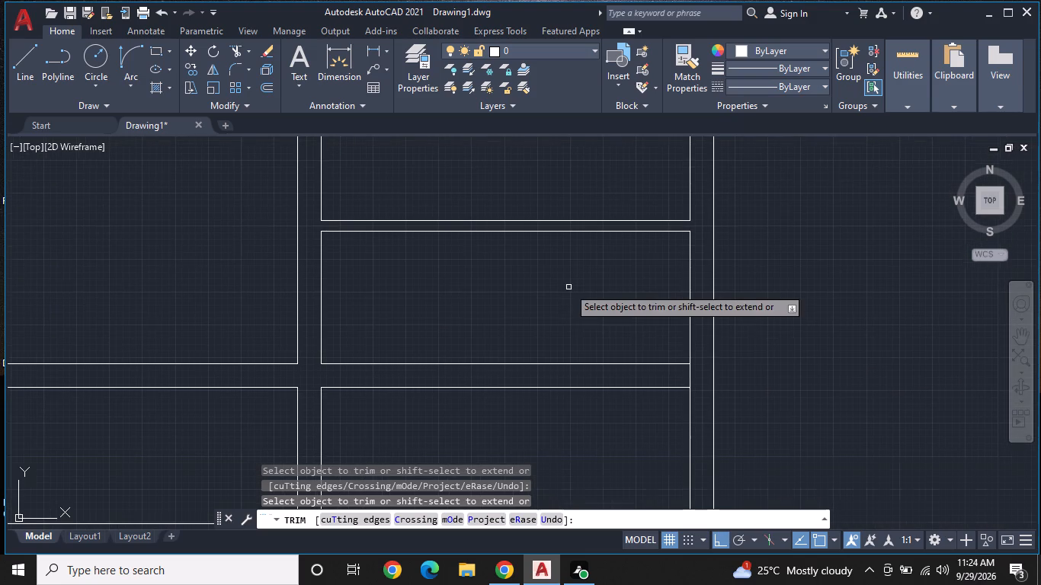
pyautogui.moveTo(568, 307); pyautogui.dragTo(491, 307, button='middle')
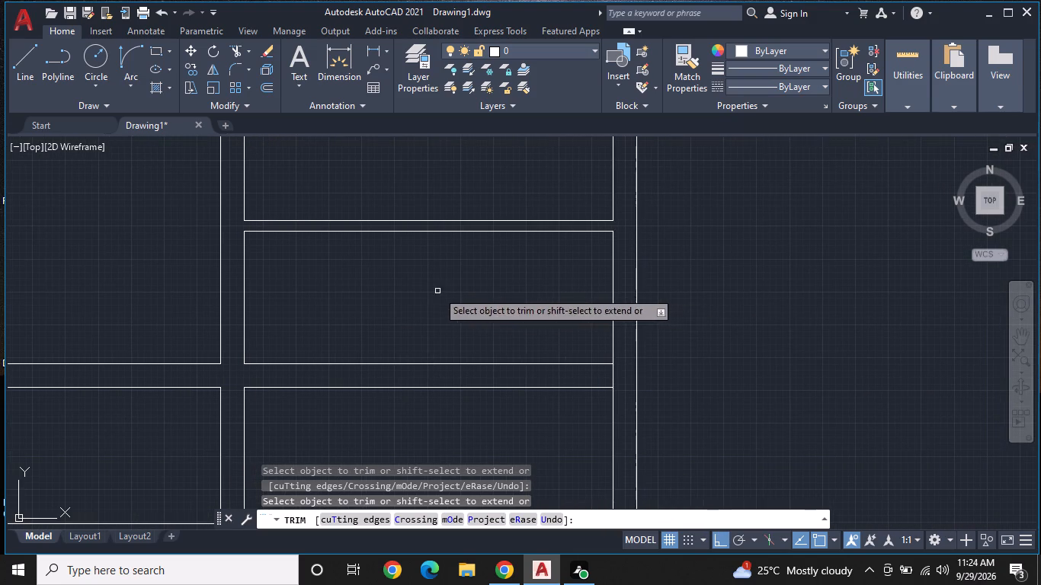
pyautogui.moveTo(437, 291); pyautogui.dragTo(545, 353, button='middle')
pyautogui.press('Escape')
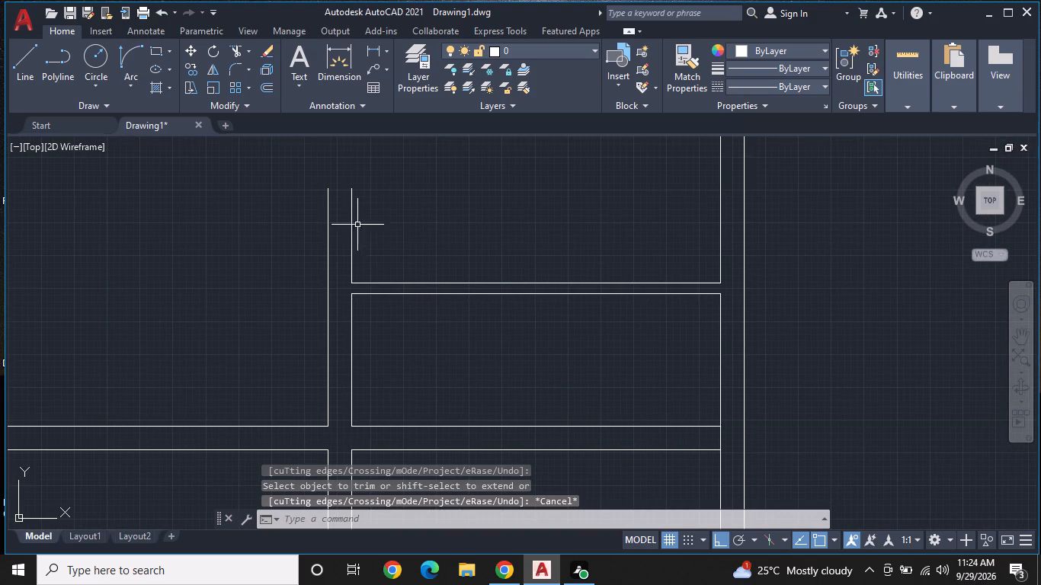
# Extend the north line of the southeast room's north wall west to the partition's west line.
pyautogui.write('EX')
pyautogui.press('space')
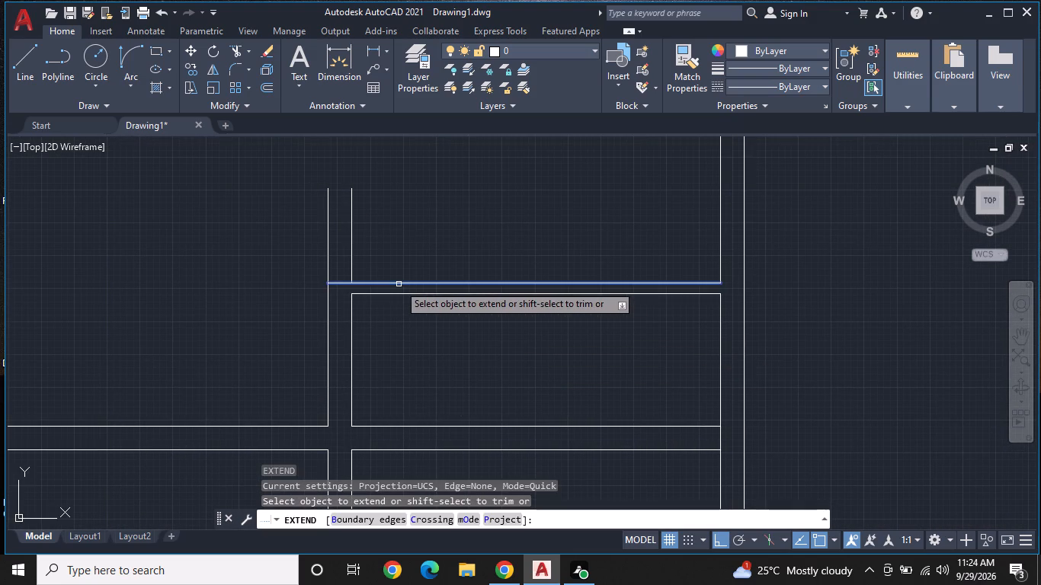
pyautogui.click(399, 284)
pyautogui.press('Escape')
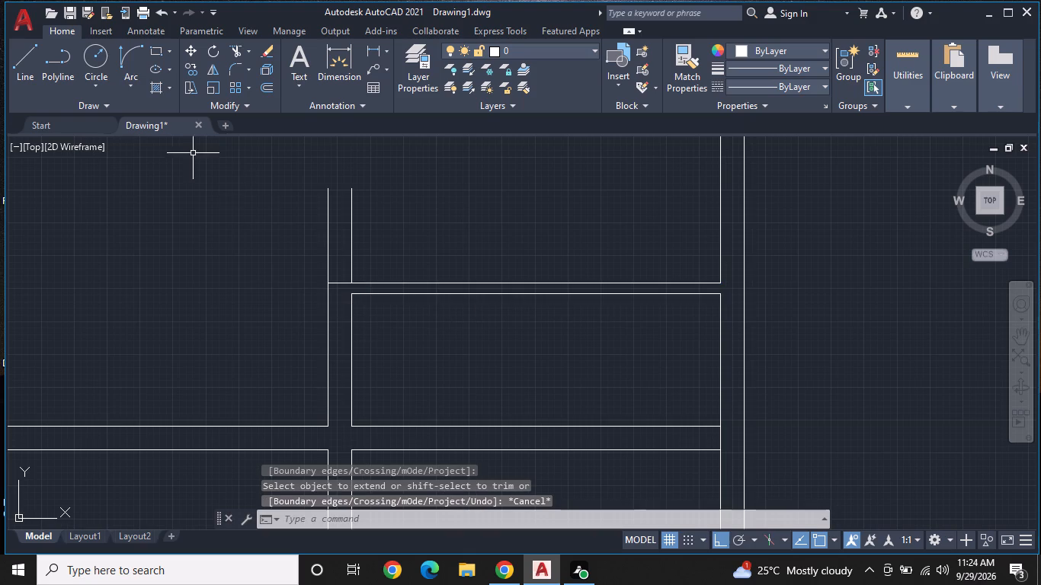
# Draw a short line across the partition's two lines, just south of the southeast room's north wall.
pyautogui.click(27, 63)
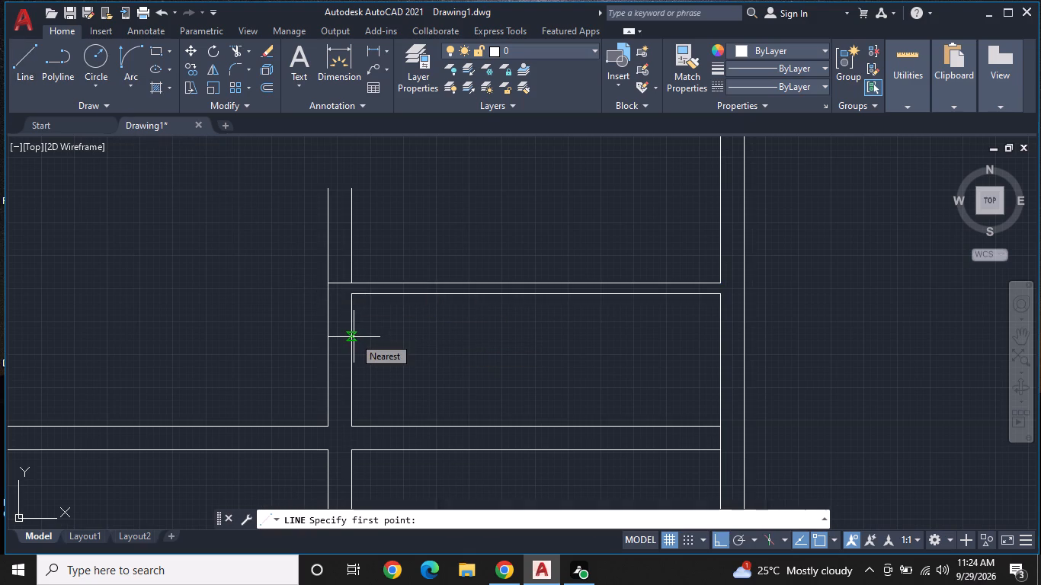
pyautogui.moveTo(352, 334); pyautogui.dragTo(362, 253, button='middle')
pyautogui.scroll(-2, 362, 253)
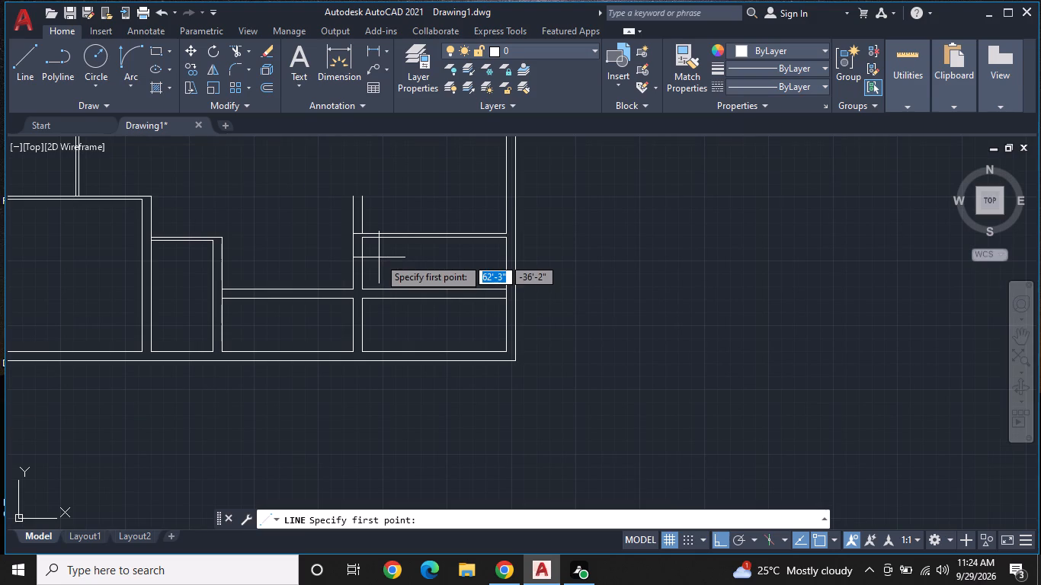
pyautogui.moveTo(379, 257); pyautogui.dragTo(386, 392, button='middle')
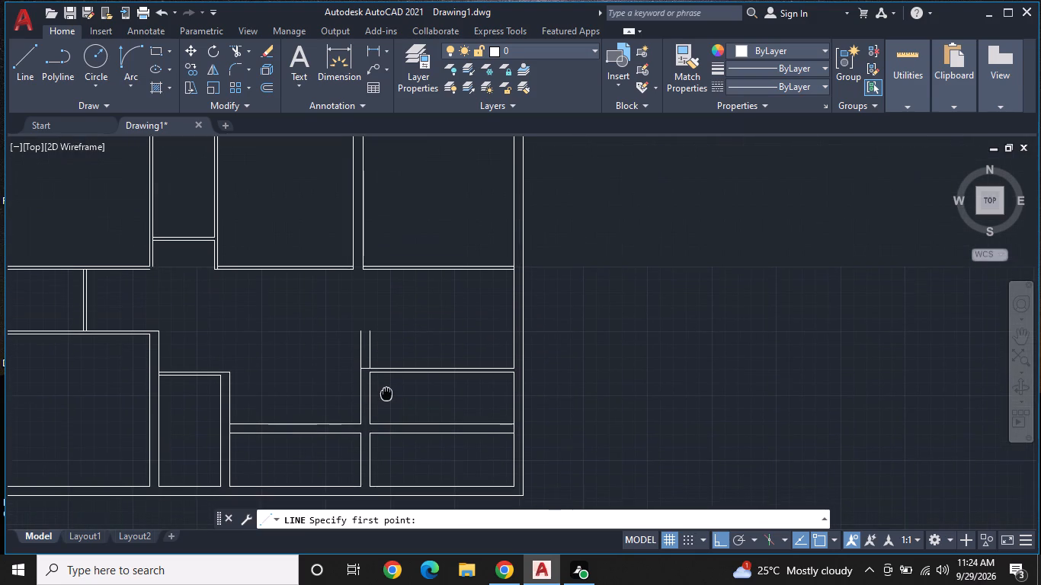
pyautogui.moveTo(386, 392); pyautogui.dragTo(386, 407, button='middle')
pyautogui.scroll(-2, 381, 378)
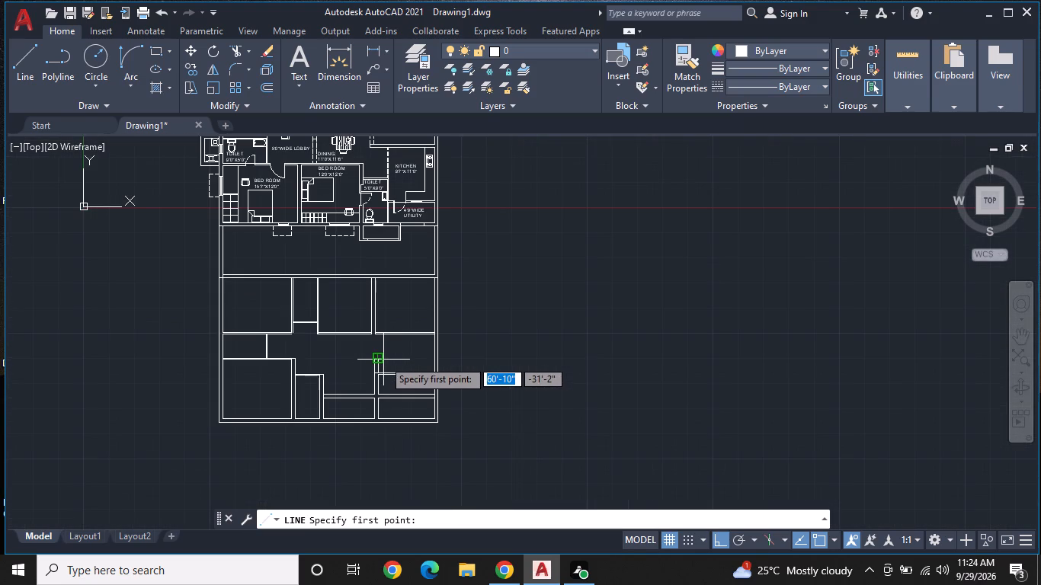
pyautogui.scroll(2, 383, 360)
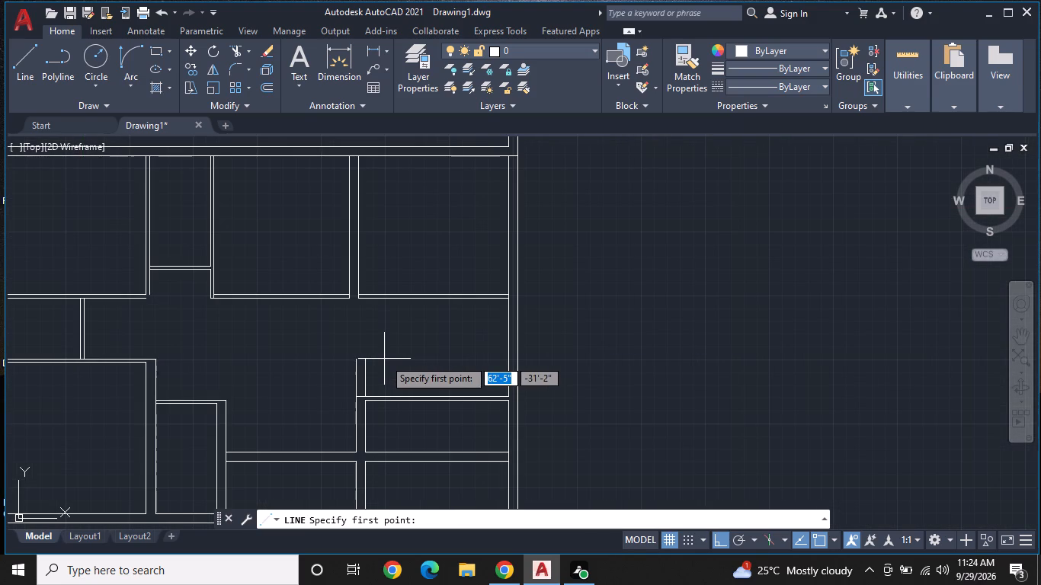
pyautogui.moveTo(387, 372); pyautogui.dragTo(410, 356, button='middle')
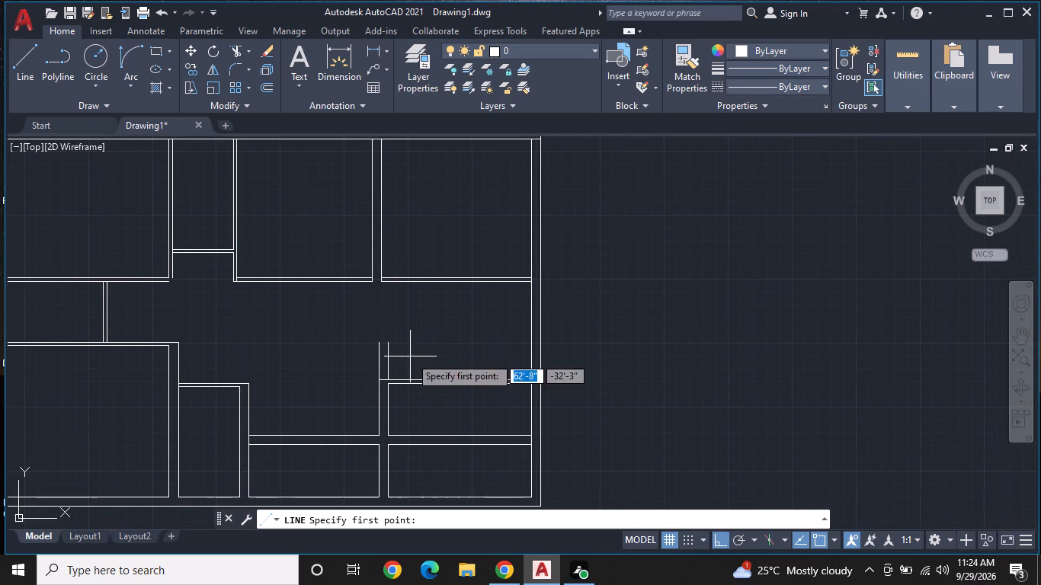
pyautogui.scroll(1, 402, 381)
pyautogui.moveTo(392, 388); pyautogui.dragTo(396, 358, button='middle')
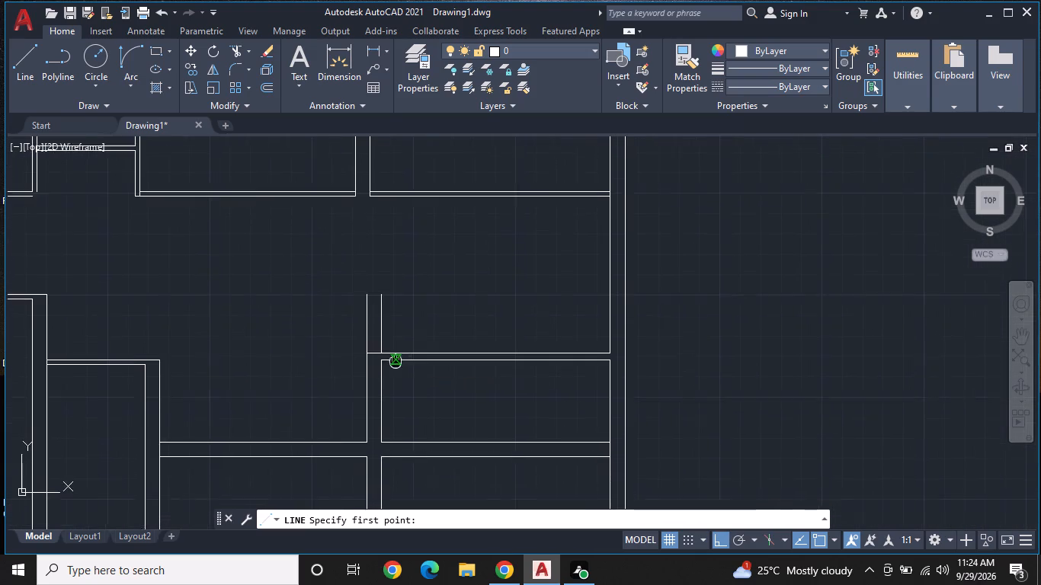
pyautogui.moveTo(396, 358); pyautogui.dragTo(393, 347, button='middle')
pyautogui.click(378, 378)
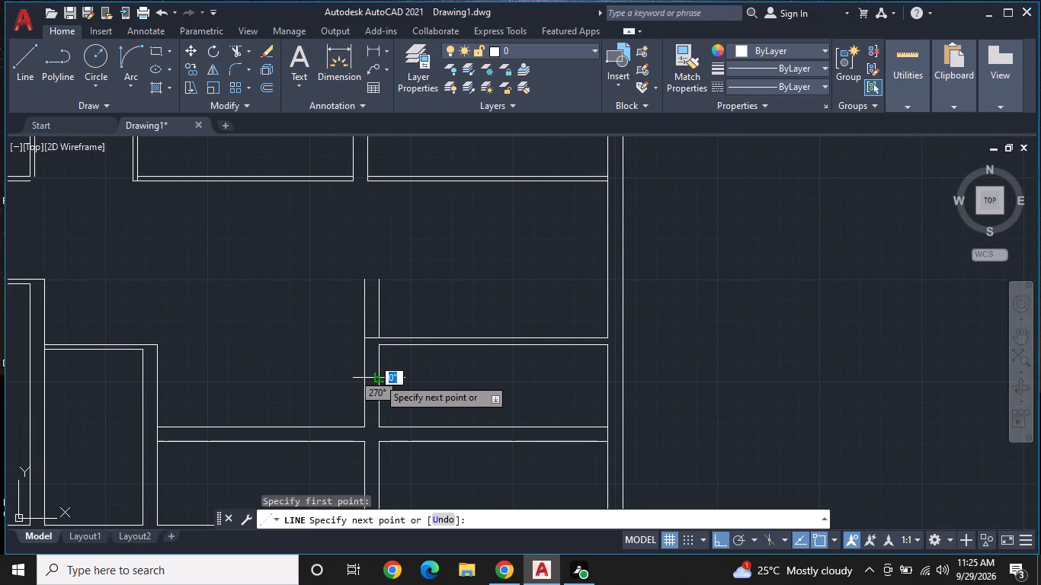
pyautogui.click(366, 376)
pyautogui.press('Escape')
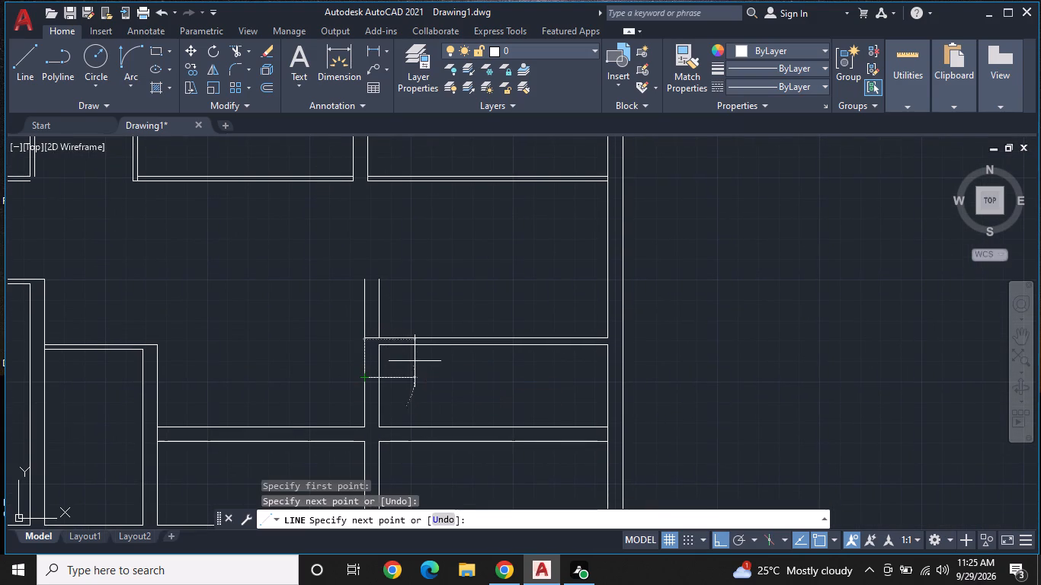
# Trim both partition lines where they project north of the southeast room's north wall.
pyautogui.click(232, 48)
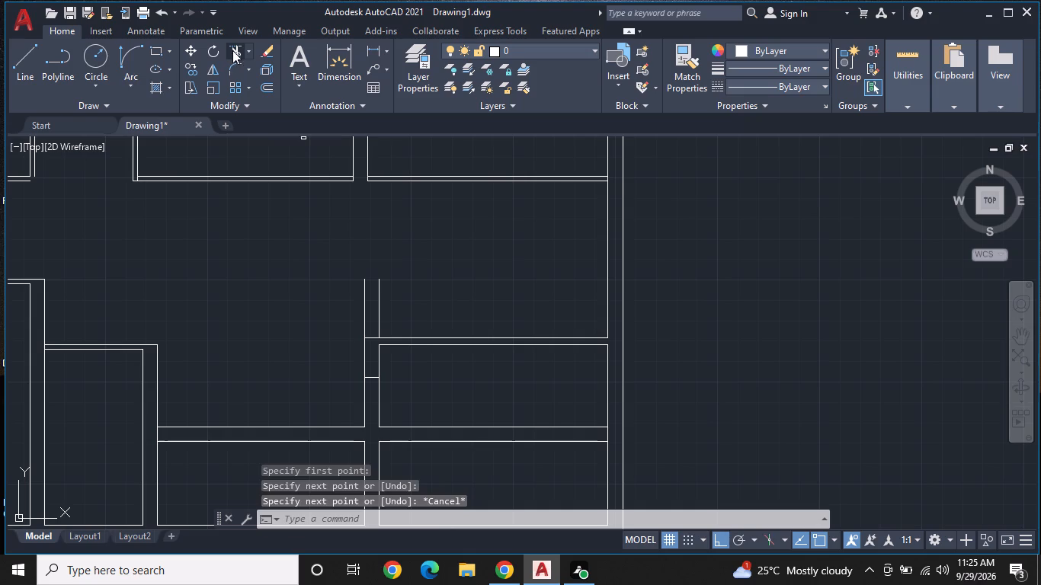
pyautogui.click(360, 288)
pyautogui.click(392, 295)
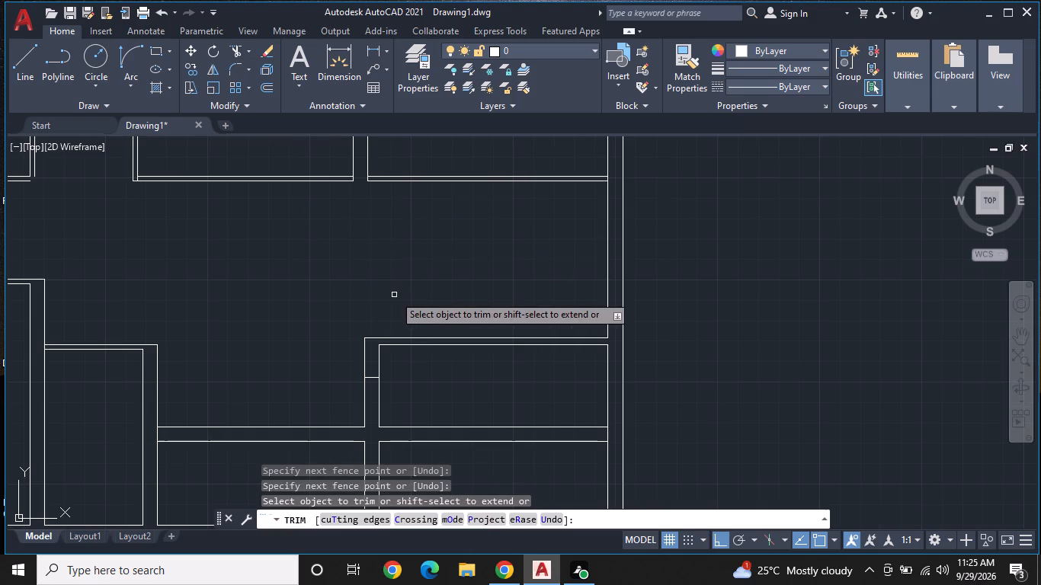
pyautogui.moveTo(396, 295); pyautogui.dragTo(432, 289, button='middle')
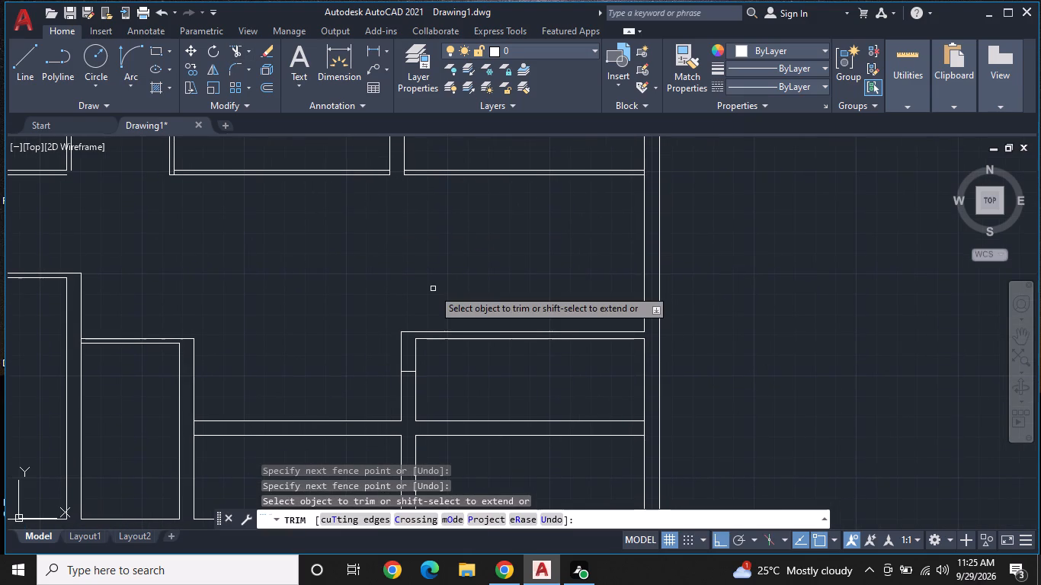
pyautogui.moveTo(433, 289); pyautogui.dragTo(440, 260, button='middle')
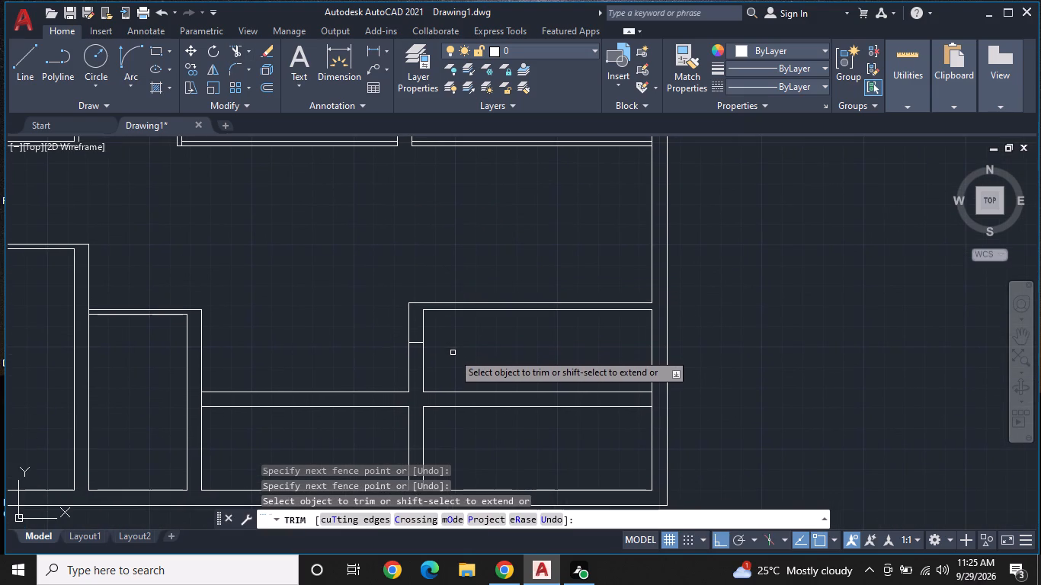
pyautogui.scroll(1, 453, 353)
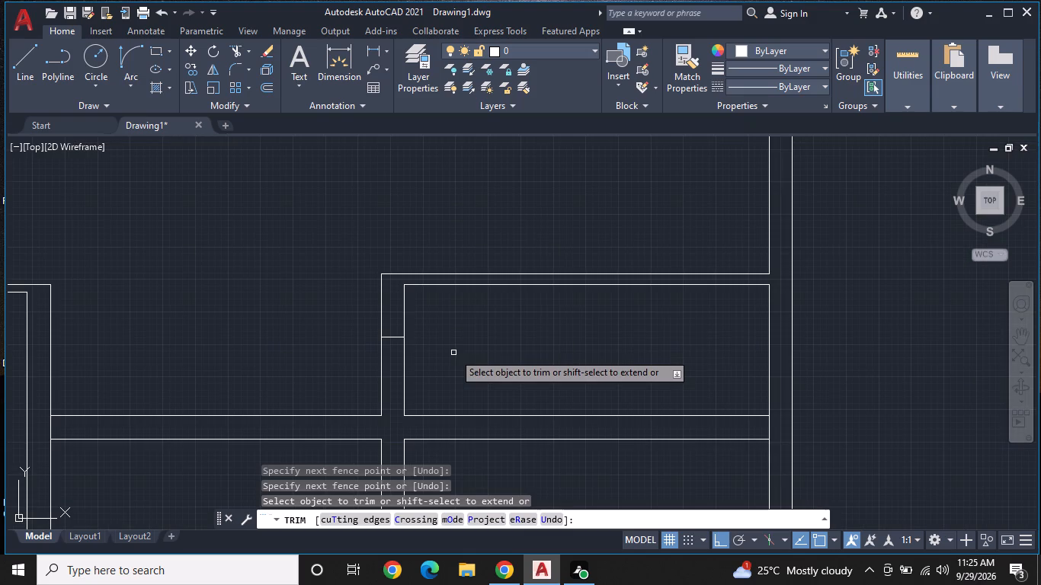
pyautogui.moveTo(496, 363); pyautogui.dragTo(425, 366, button='middle')
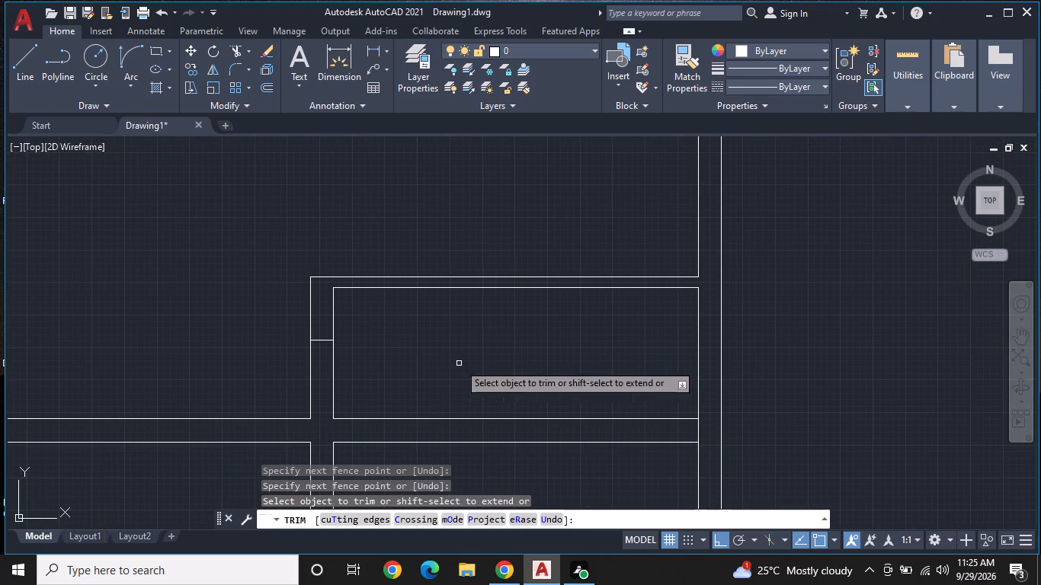
pyautogui.press('Escape')
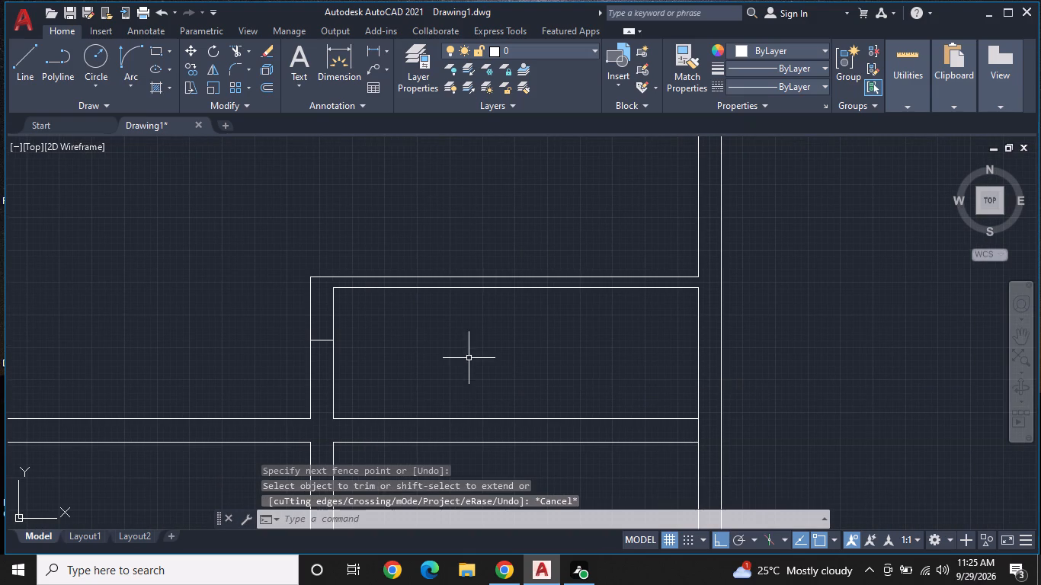
# Trim away both lines of the southeast room's north wall, from the partition to the east wall.
pyautogui.click(229, 52)
pyautogui.moveTo(248, 232); pyautogui.dragTo(253, 245)
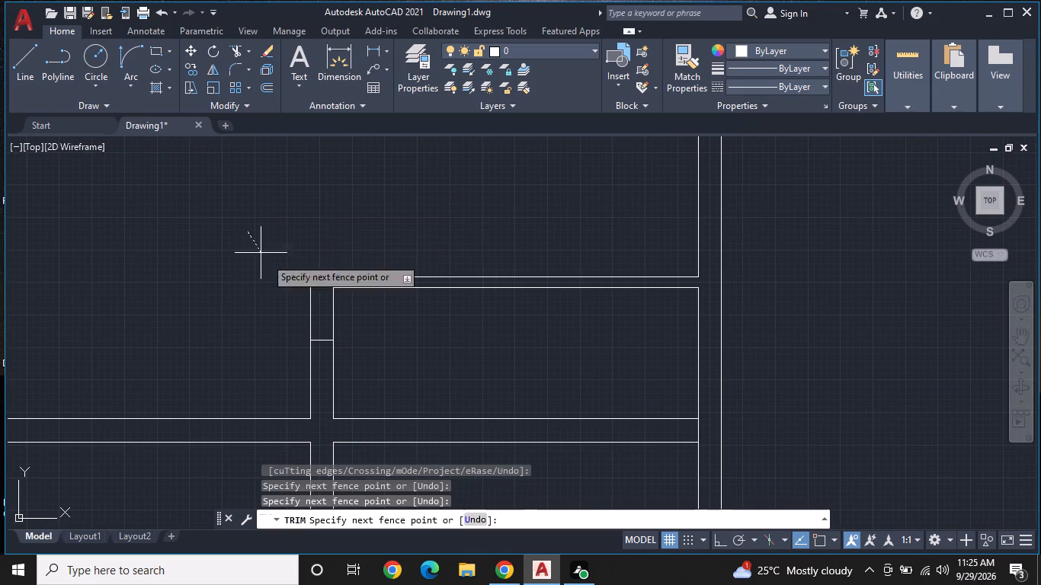
pyautogui.click(493, 378)
# Trim away both partition lines north of the east-west wall, together with the short line crossing between them.
pyautogui.click(230, 249)
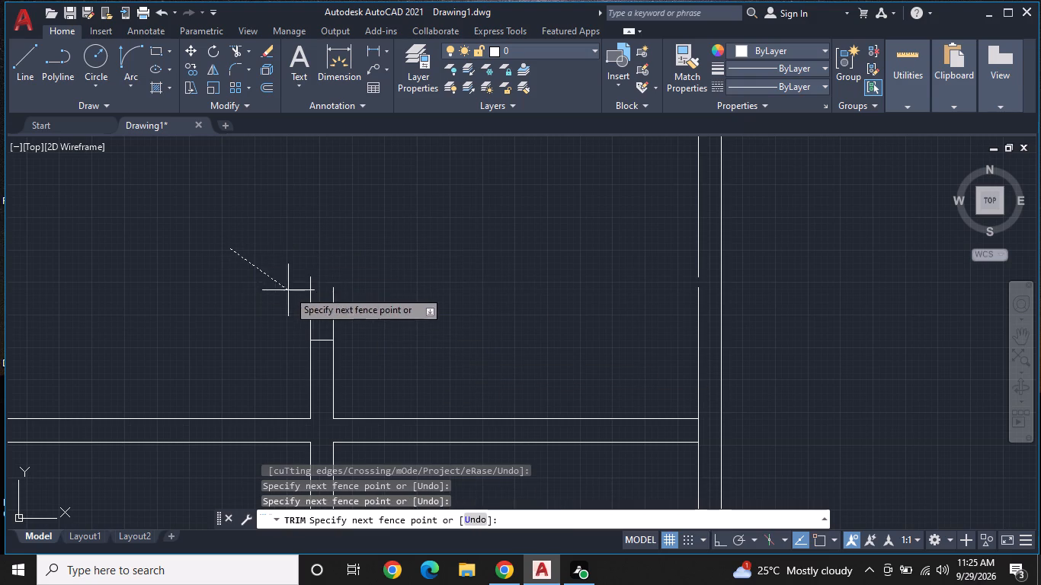
pyautogui.click(348, 308)
pyautogui.moveTo(367, 356); pyautogui.dragTo(351, 363)
pyautogui.moveTo(283, 351); pyautogui.dragTo(289, 349)
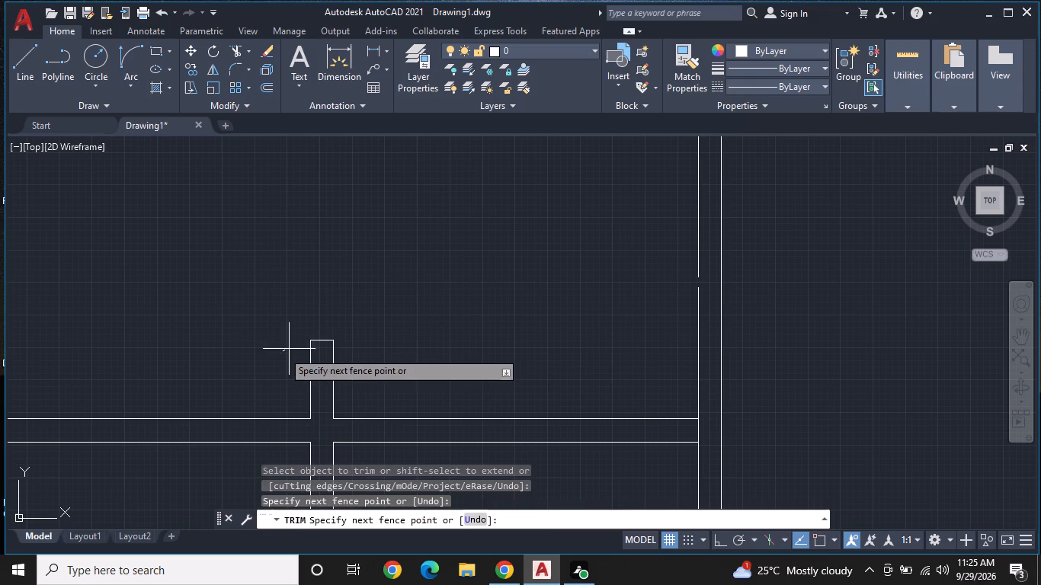
pyautogui.moveTo(289, 349); pyautogui.dragTo(334, 359)
pyautogui.moveTo(334, 359); pyautogui.dragTo(364, 360)
pyautogui.click(323, 340)
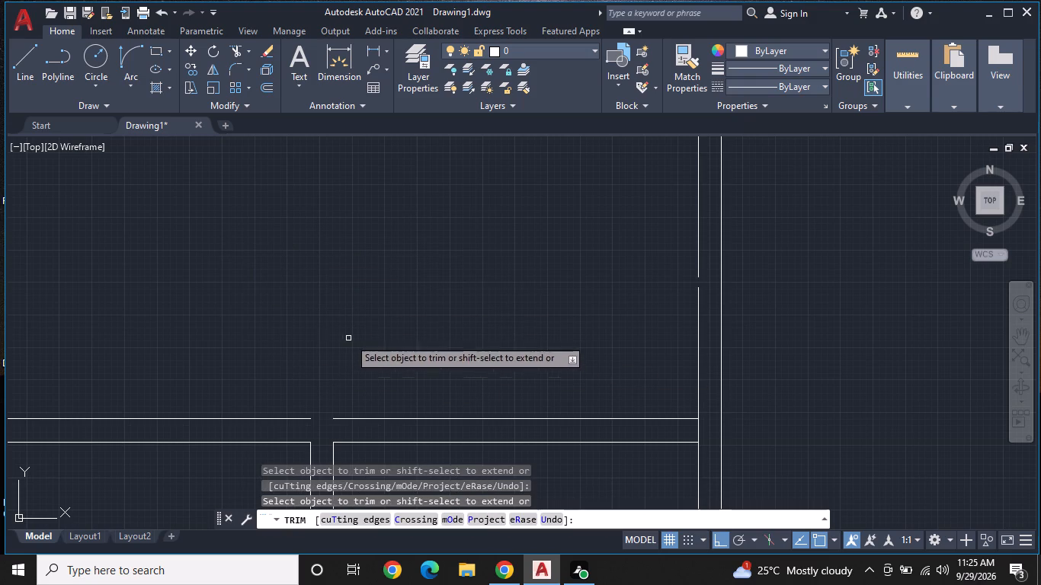
pyautogui.press('Escape')
# Draw a line 8' north along the east wall from the east-west wall's north line, continuing 11'-8" west to align with the partition's east line.
pyautogui.write('L')
pyautogui.press('space')
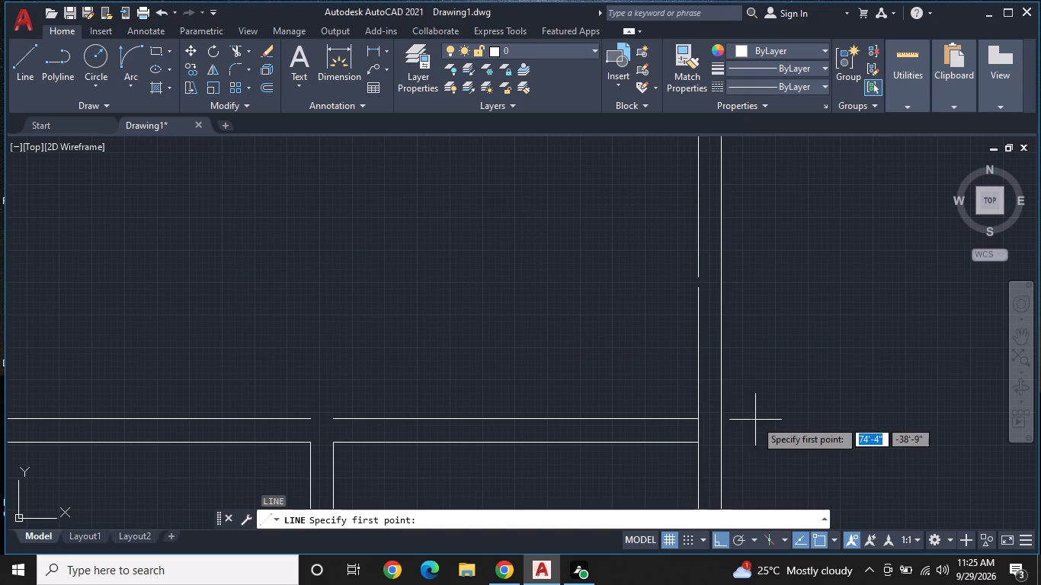
pyautogui.click(693, 421)
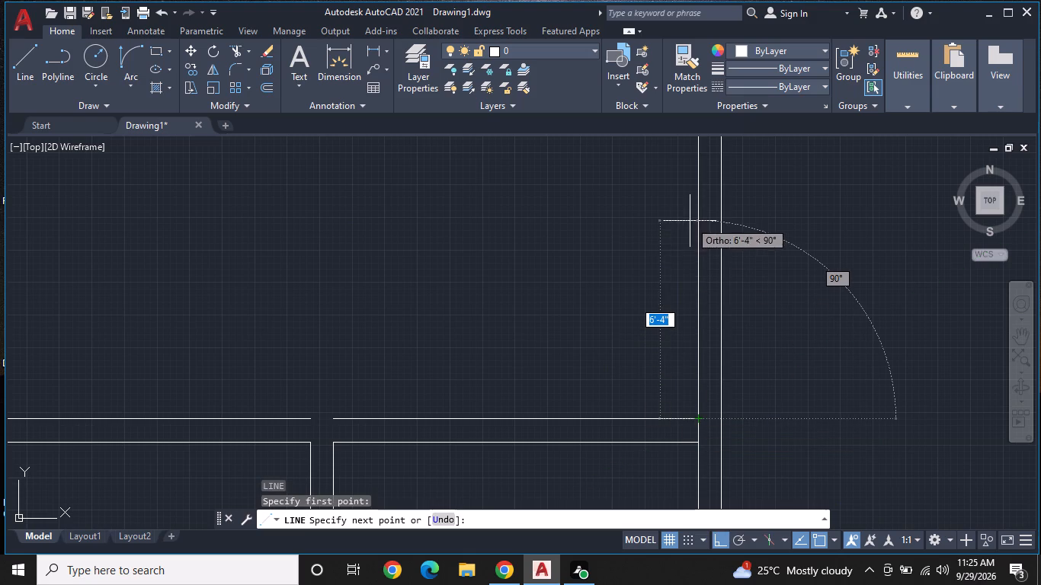
pyautogui.write("8'")
pyautogui.press('Return')
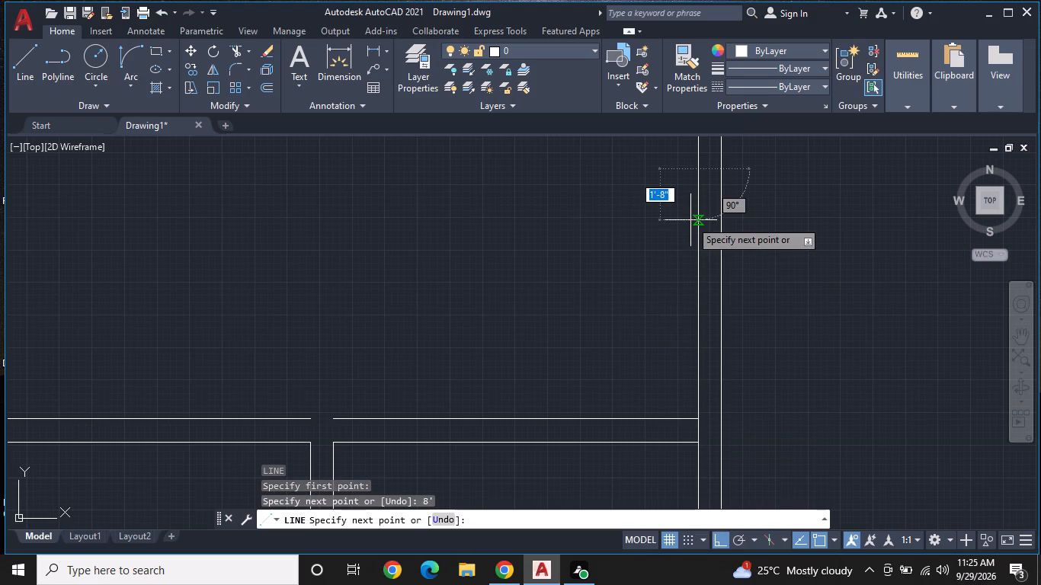
pyautogui.moveTo(515, 238); pyautogui.dragTo(538, 312, button='middle')
pyautogui.scroll(-2, 539, 314)
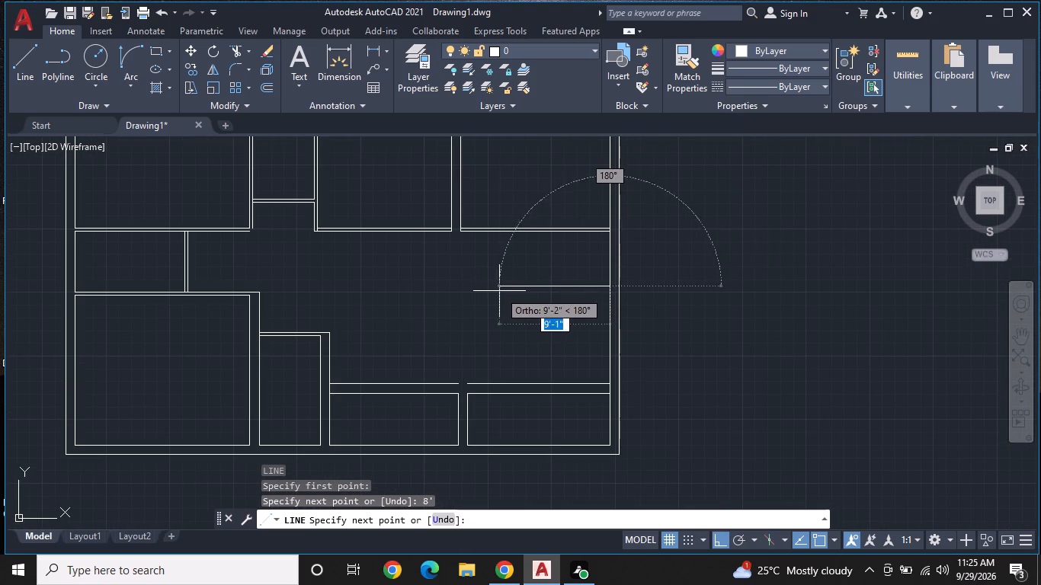
pyautogui.moveTo(529, 290); pyautogui.dragTo(514, 288, button='middle')
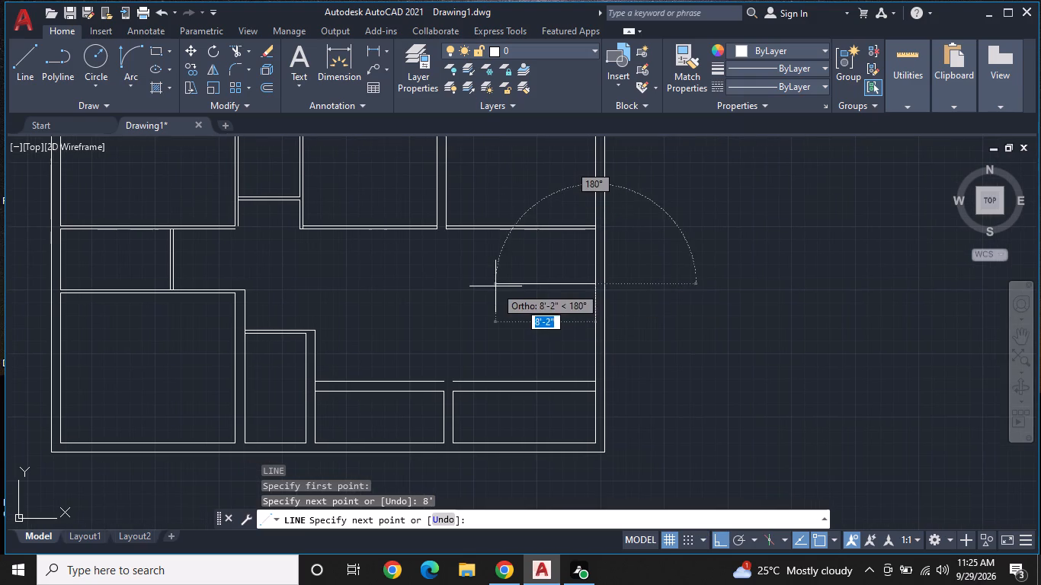
pyautogui.write('11')
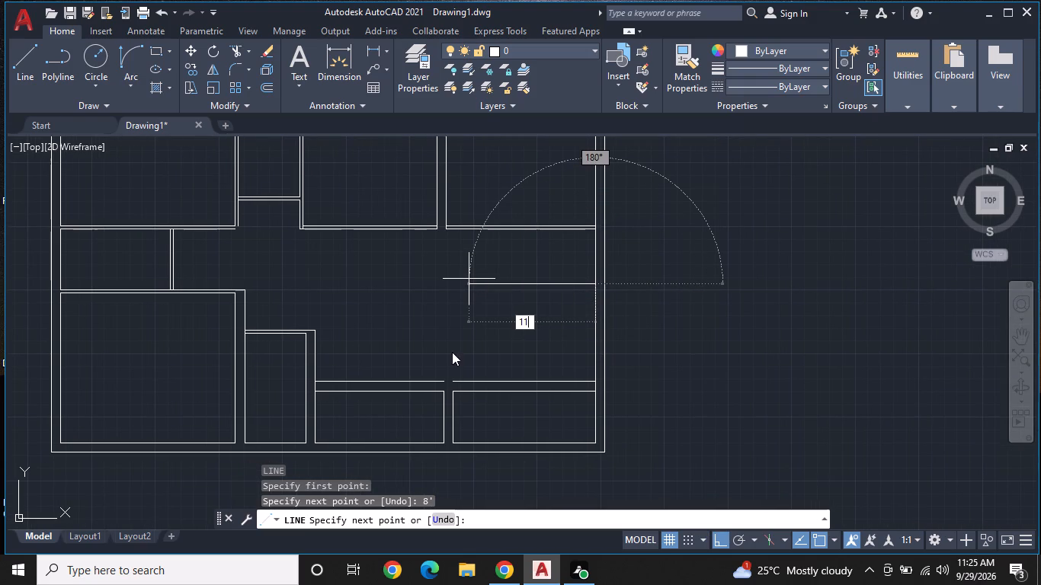
pyautogui.press('Escape')
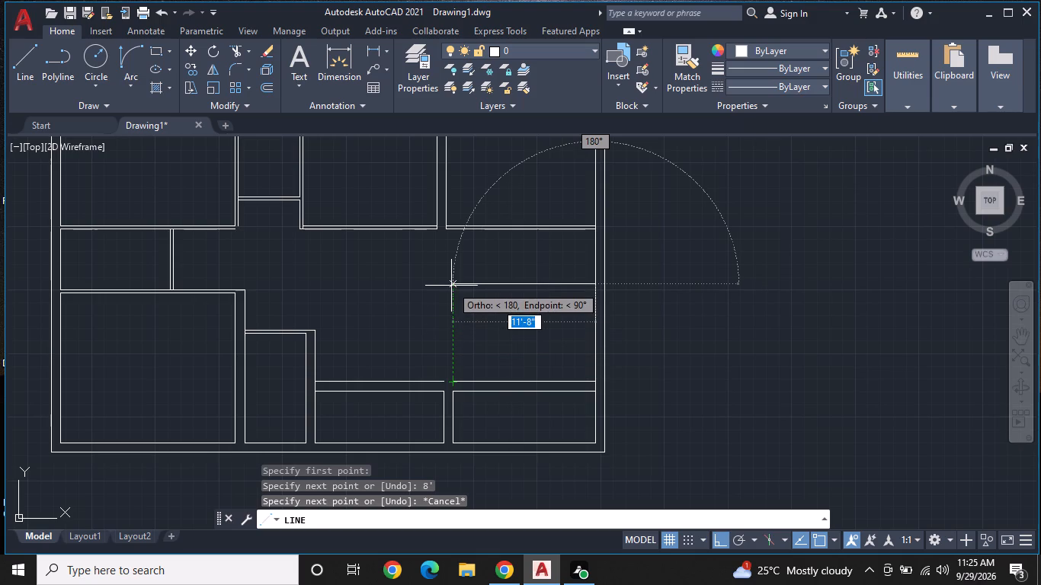
pyautogui.click(451, 283)
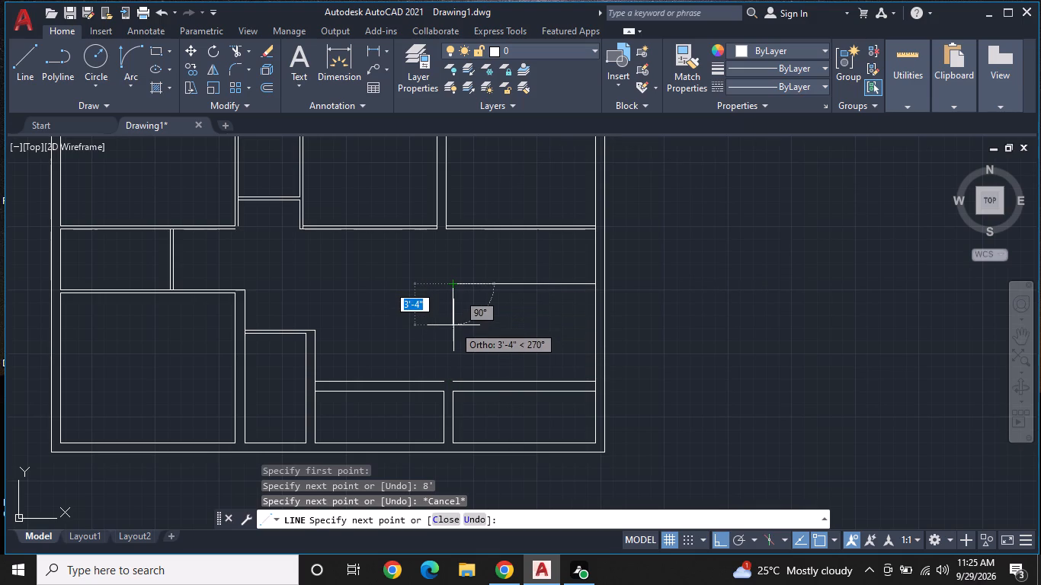
# Continue the line about 3'-4" south, 9" west, back north and 9" east to outline a closed wall stub.
pyautogui.click(453, 325)
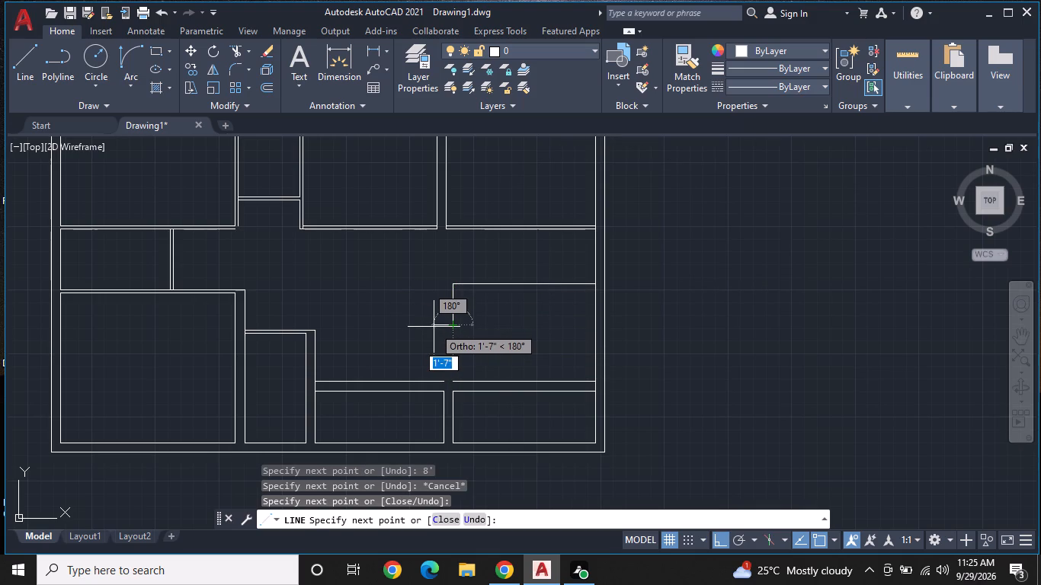
pyautogui.write('9"')
pyautogui.press('Return')
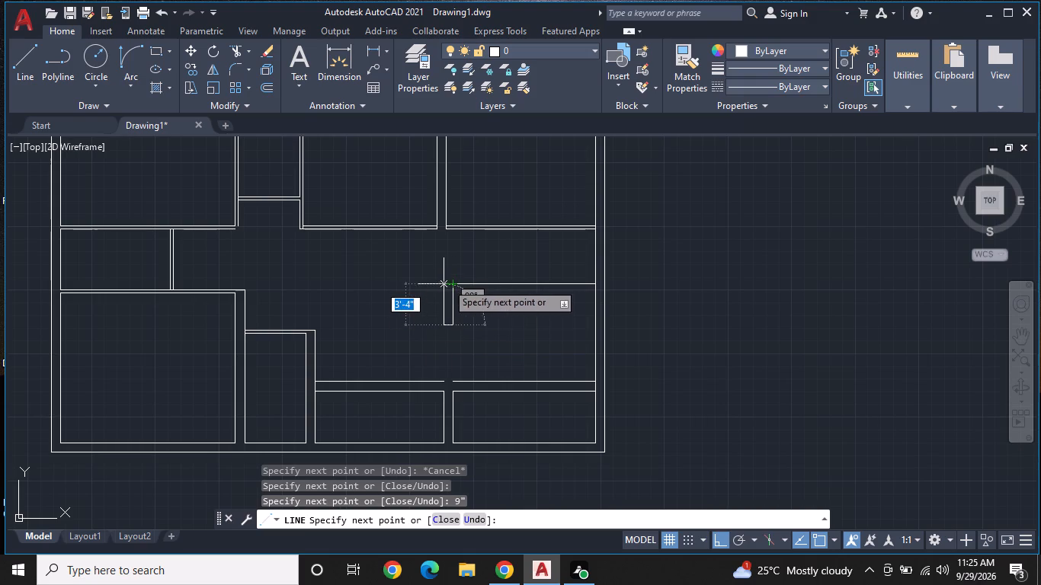
pyautogui.scroll(3, 447, 283)
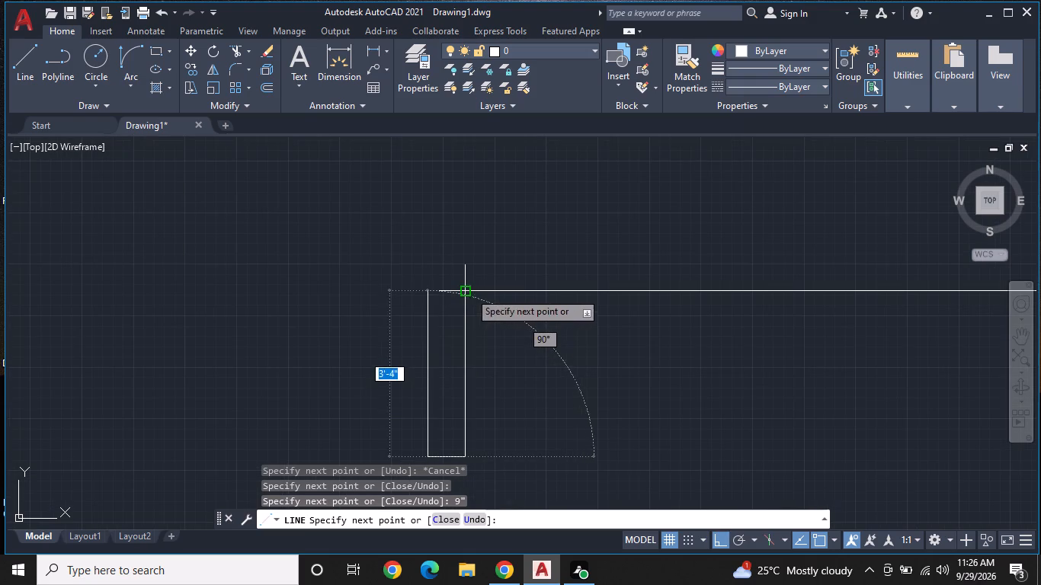
pyautogui.click(426, 292)
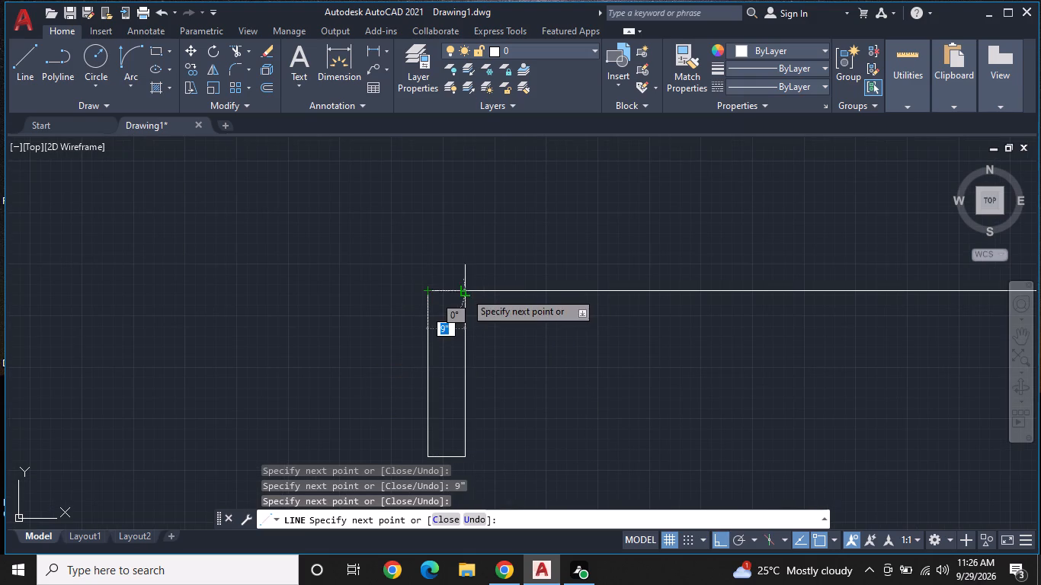
pyautogui.click(465, 292)
pyautogui.press('Escape')
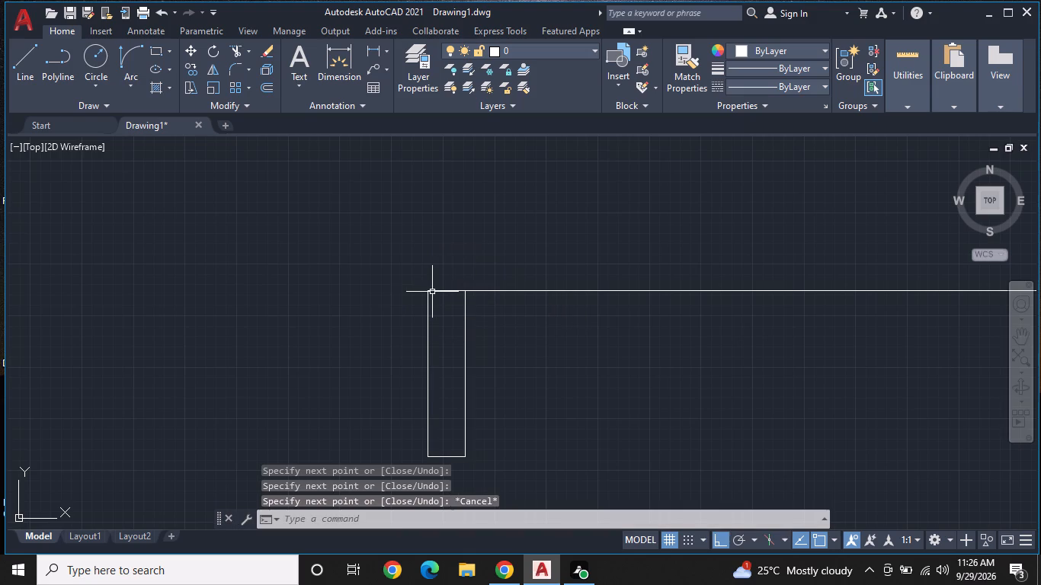
# Draw a line 3" north from the wall stub's northwest corner, continuing east to meet the east wall.
pyautogui.press('space')
pyautogui.click(427, 292)
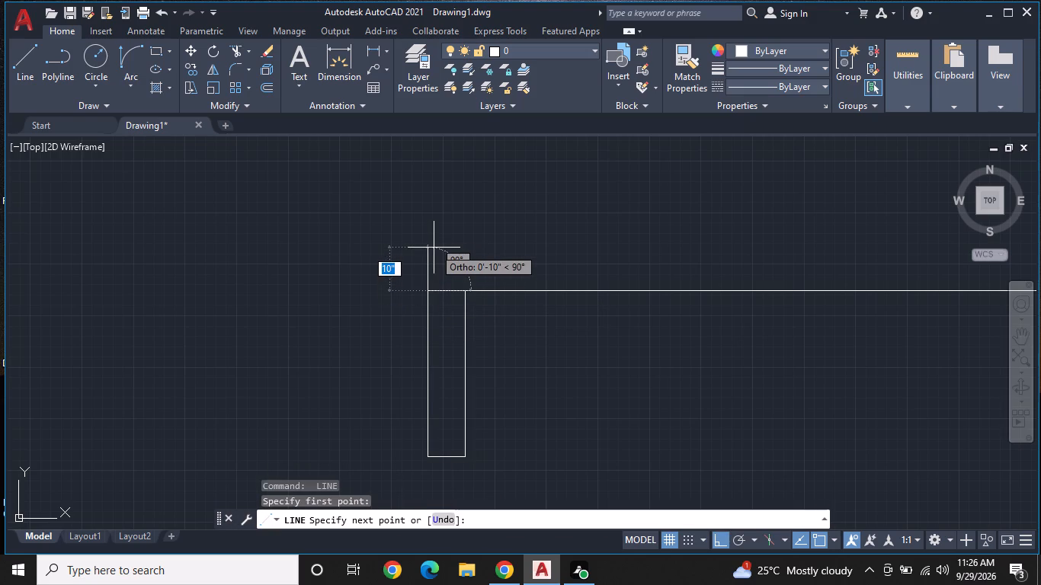
pyautogui.press('3')
pyautogui.hotkey('shift', '"')
pyautogui.press('Return')
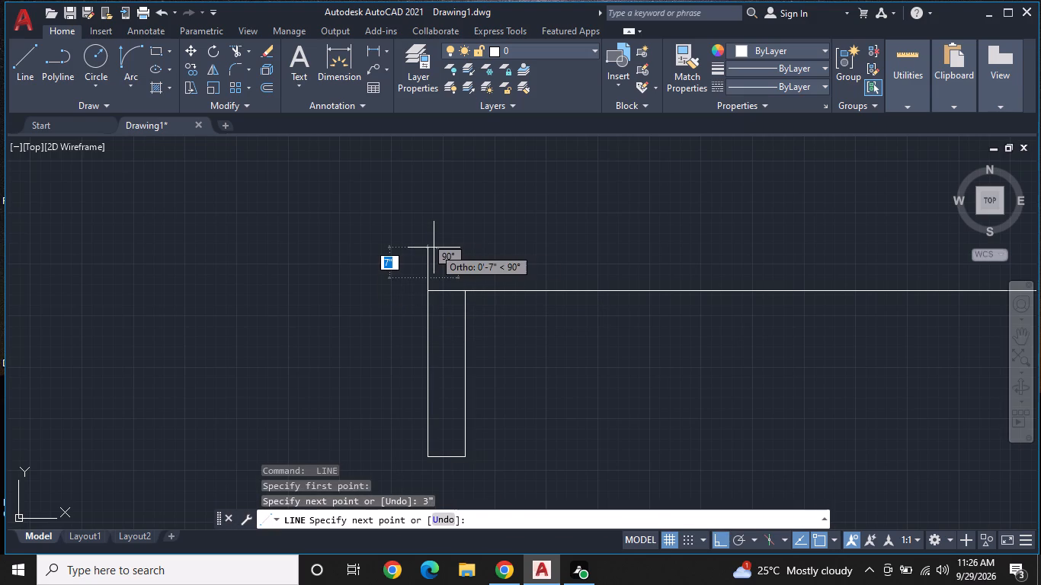
pyautogui.moveTo(699, 308); pyautogui.dragTo(281, 332, button='middle')
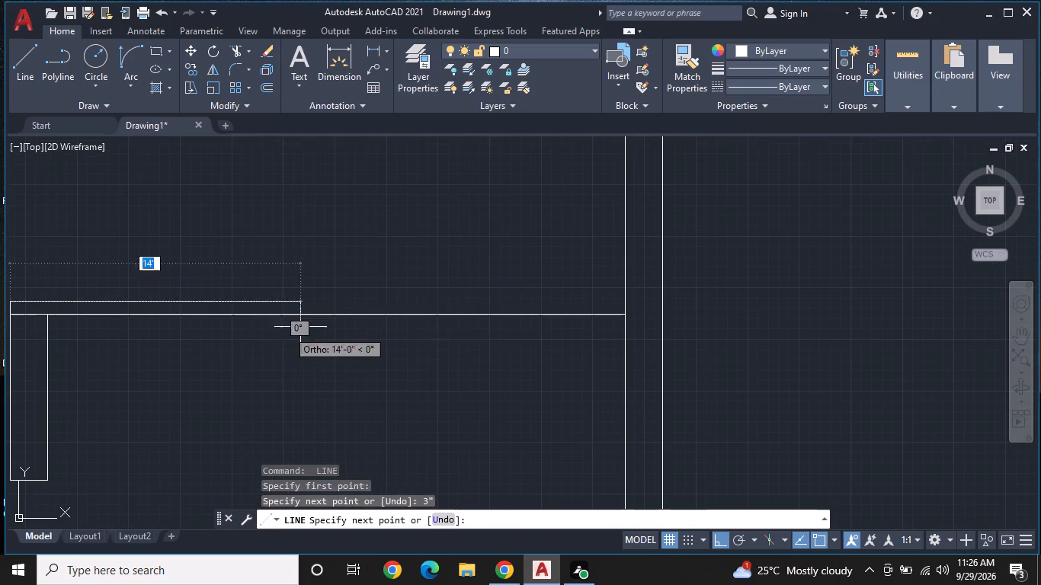
pyautogui.click(623, 300)
pyautogui.press('Escape')
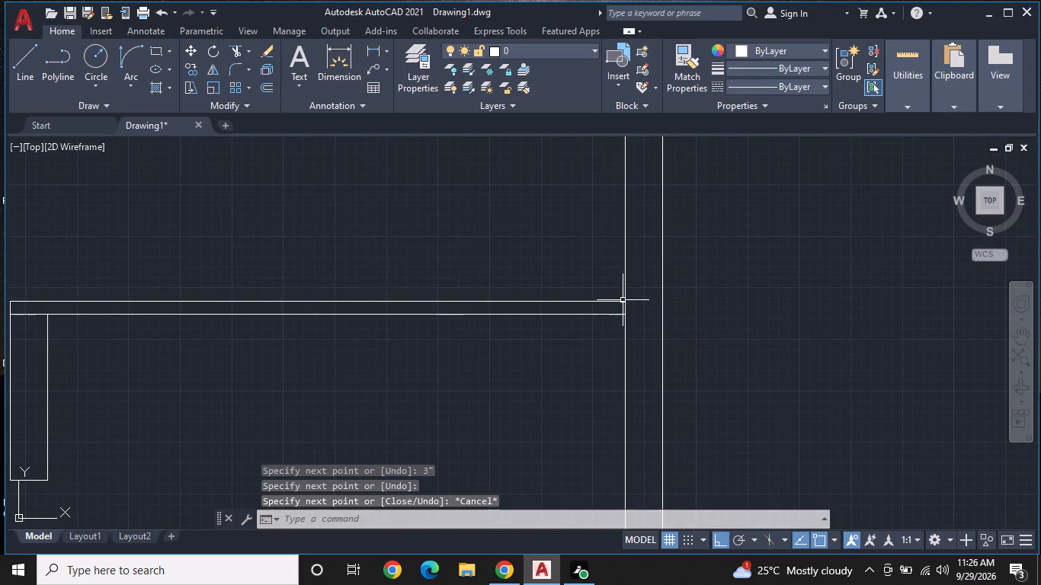
# Trim away the short line across the wall stub's top, where it joins the new thin wall.
pyautogui.scroll(-1, 544, 308)
pyautogui.moveTo(411, 318); pyautogui.dragTo(697, 279, button='middle')
pyautogui.scroll(1, 578, 278)
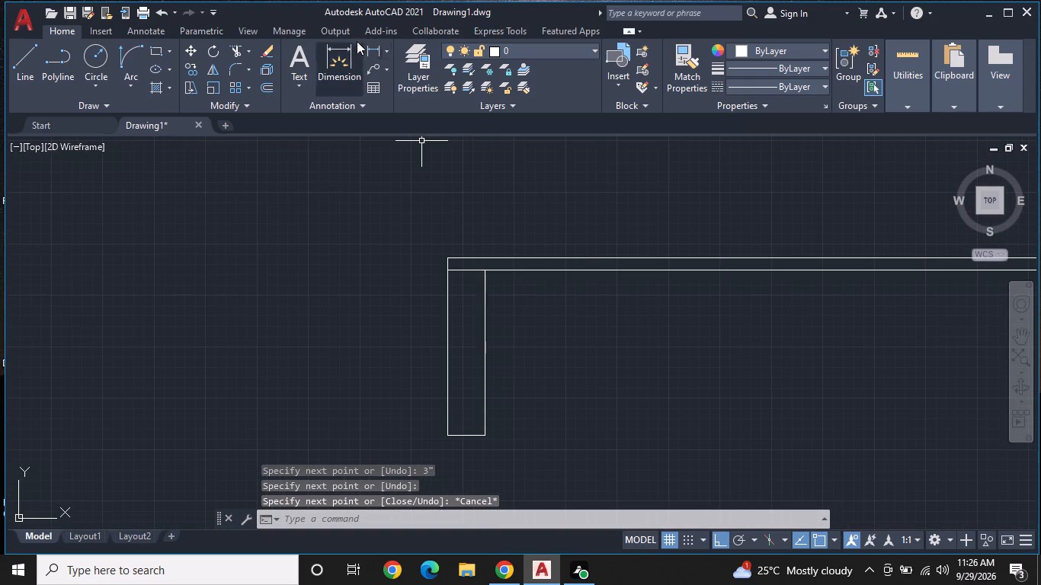
pyautogui.click(238, 48)
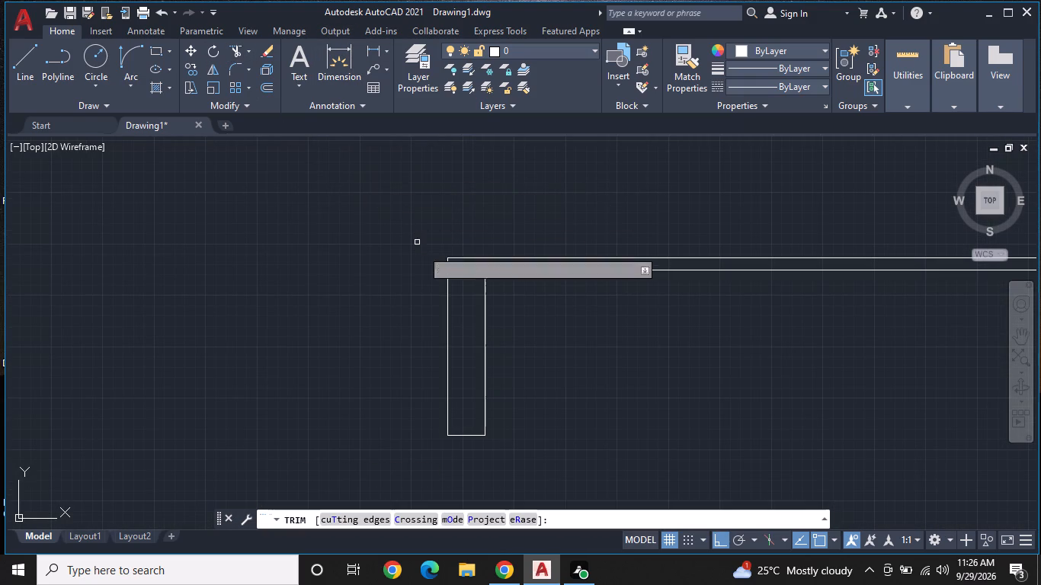
pyautogui.click(463, 270)
pyautogui.scroll(-2, 463, 268)
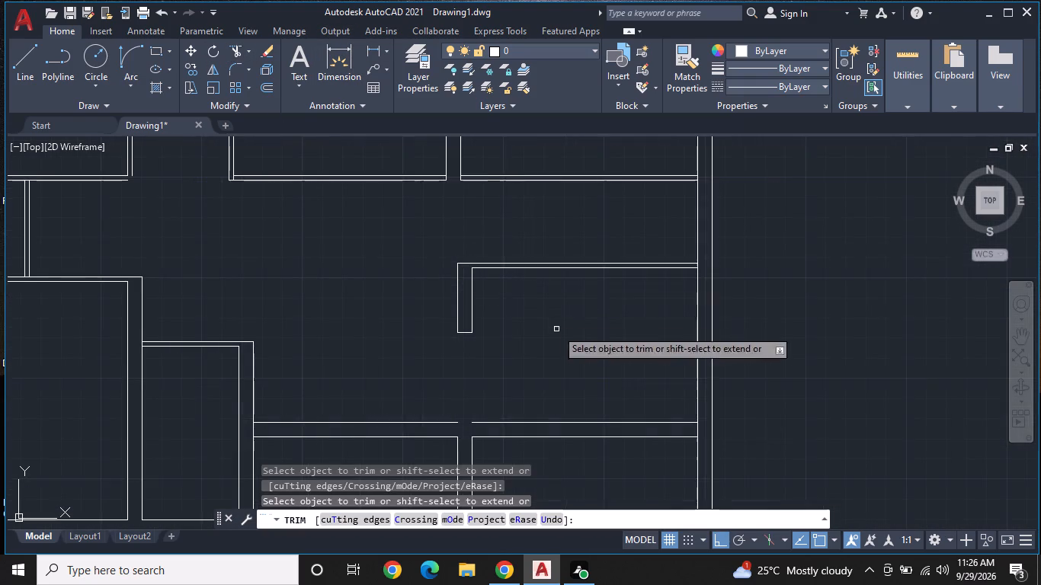
pyautogui.moveTo(556, 331); pyautogui.dragTo(541, 241, button='middle')
pyautogui.press('Escape')
# Extend the east-west wall's north line across the gap above the partition.
pyautogui.scroll(1, 489, 293)
pyautogui.moveTo(489, 293); pyautogui.dragTo(501, 275, button='middle')
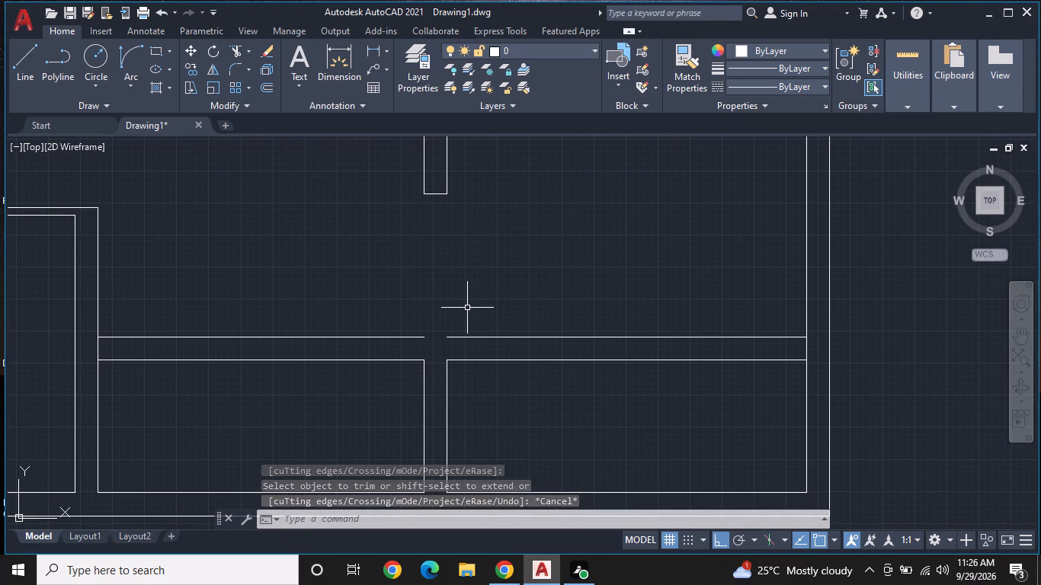
pyautogui.write('EX')
pyautogui.press('space')
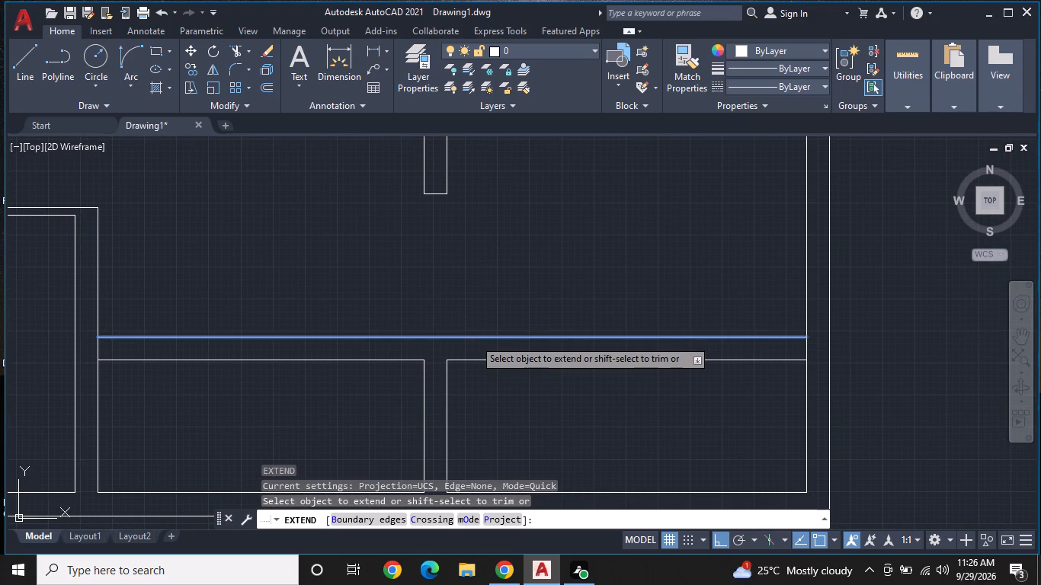
pyautogui.click(474, 339)
pyautogui.press('Escape')
# Outline a narrow upright stub about 1'-8" tall on the east-west wall's north line, above the partition.
pyautogui.moveTo(474, 283); pyautogui.dragTo(477, 318, button='middle')
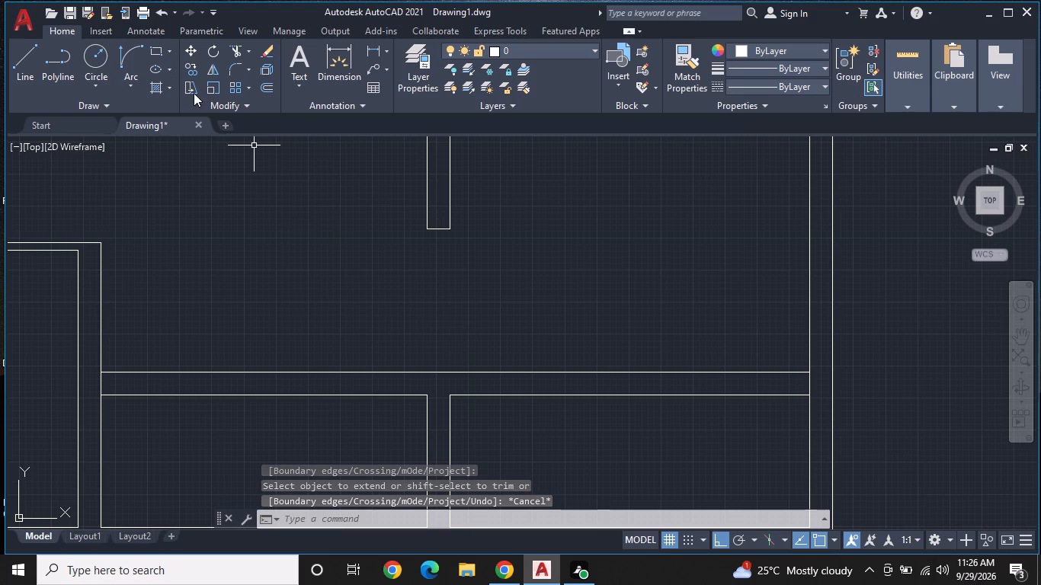
pyautogui.click(33, 58)
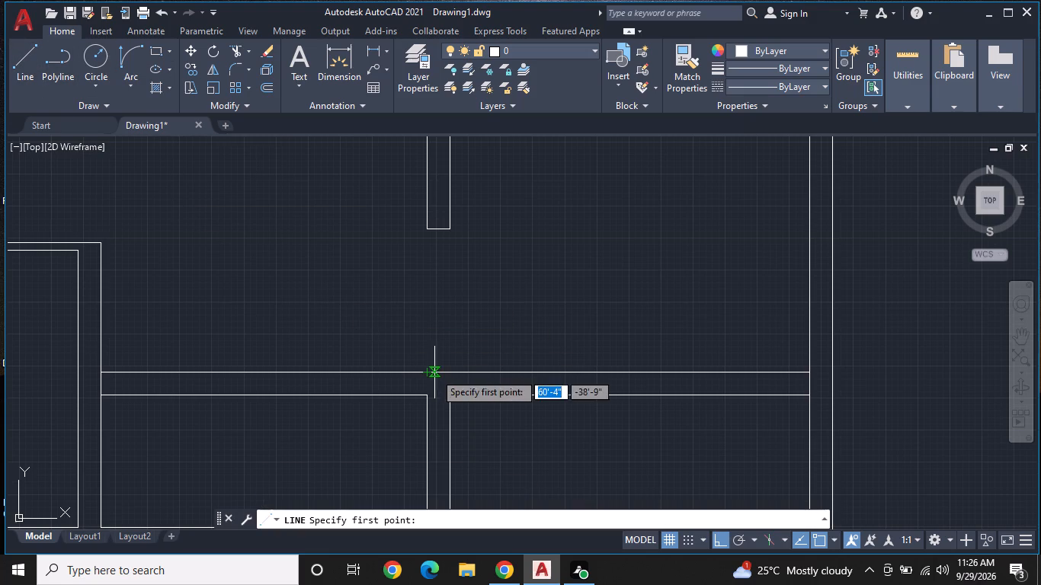
pyautogui.click(434, 372)
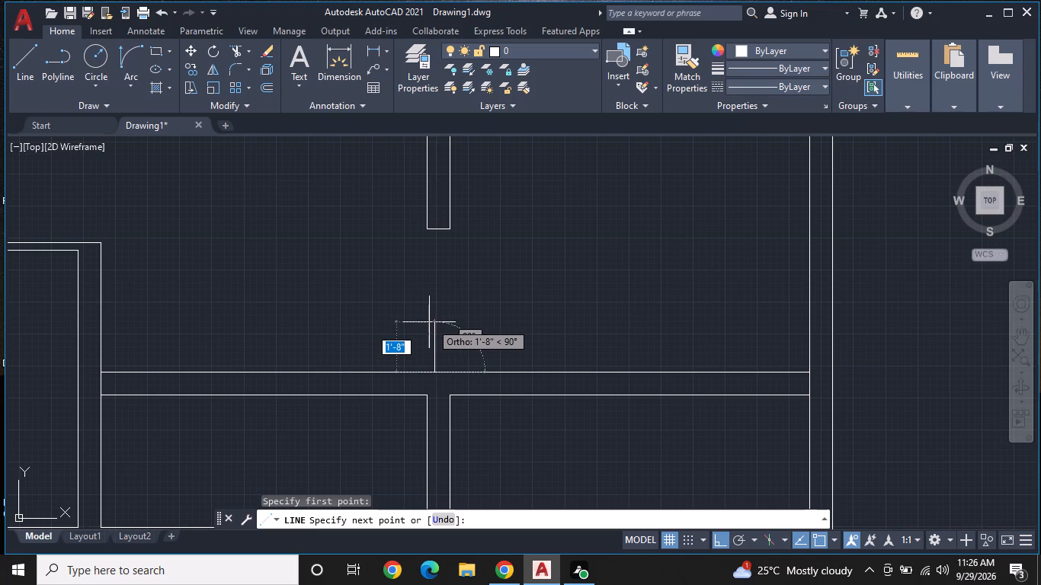
pyautogui.click(431, 321)
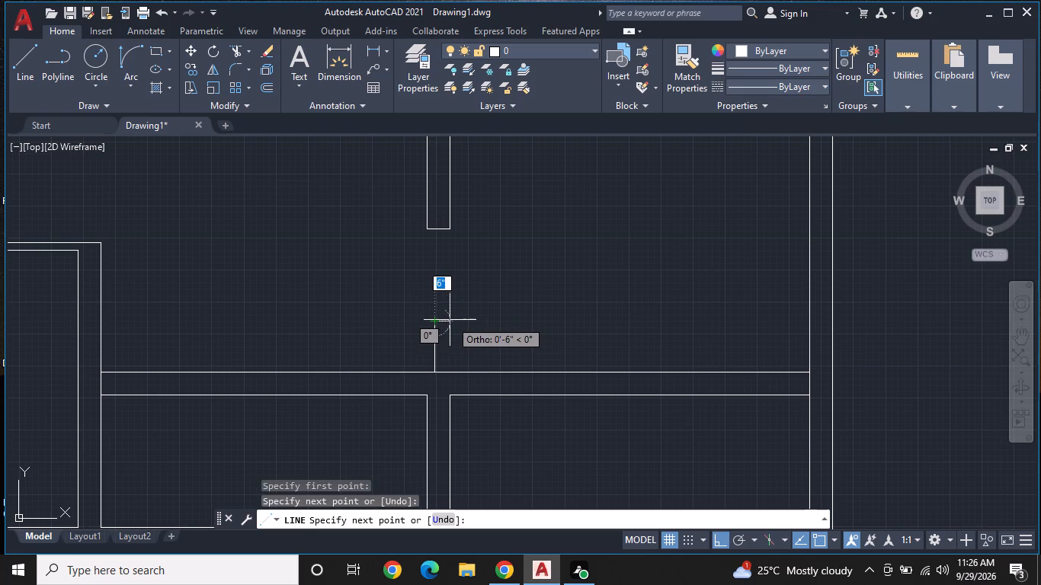
pyautogui.click(444, 321)
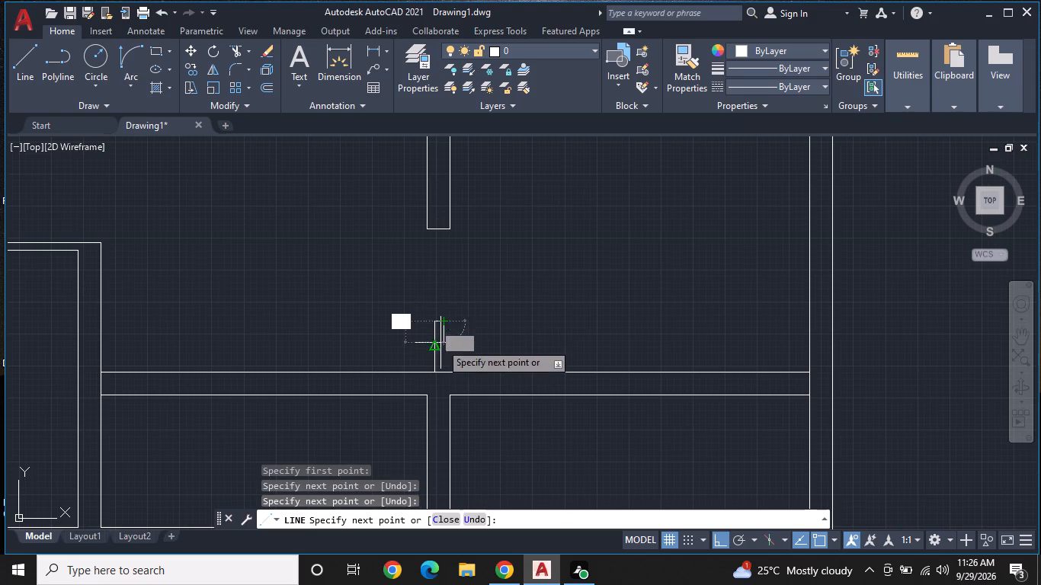
pyautogui.click(447, 369)
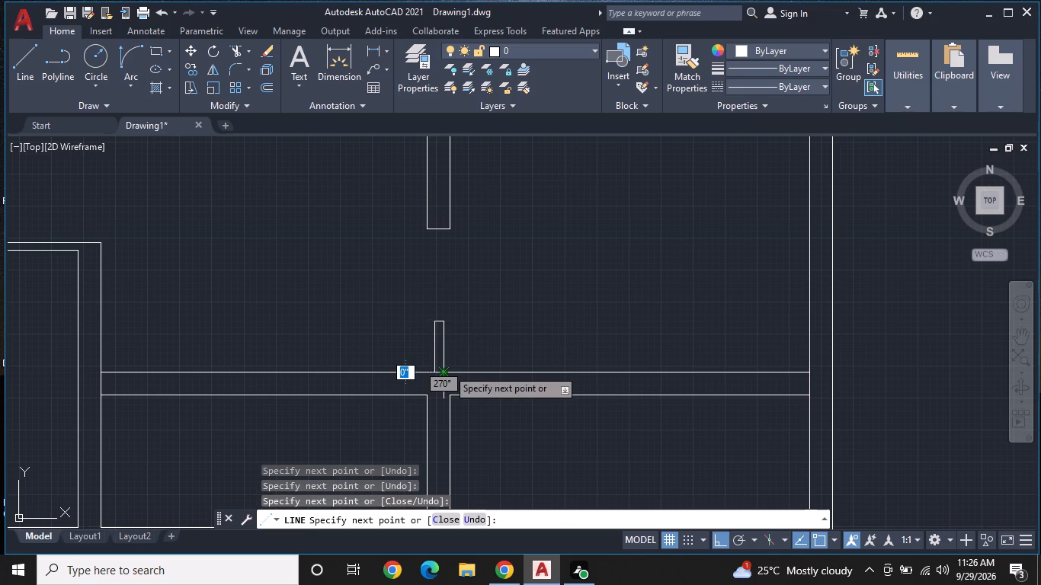
pyautogui.press('Escape')
# Draw a line east from the narrow stub's northeast corner, continuing about 1'-8" south to the wall to enclose a small box.
pyautogui.moveTo(525, 350); pyautogui.dragTo(470, 340, button='middle')
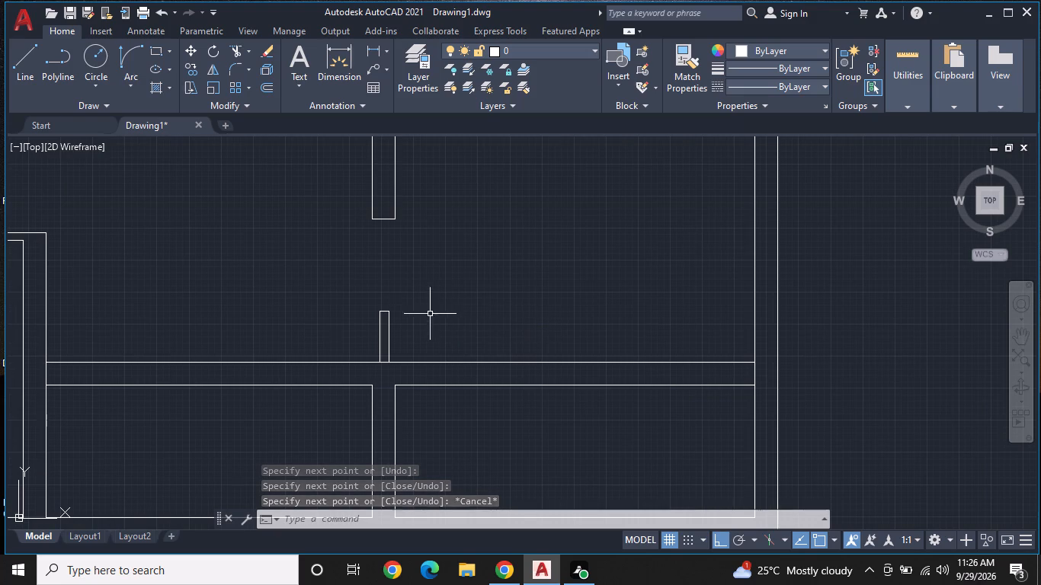
pyautogui.press('space')
pyautogui.click(391, 313)
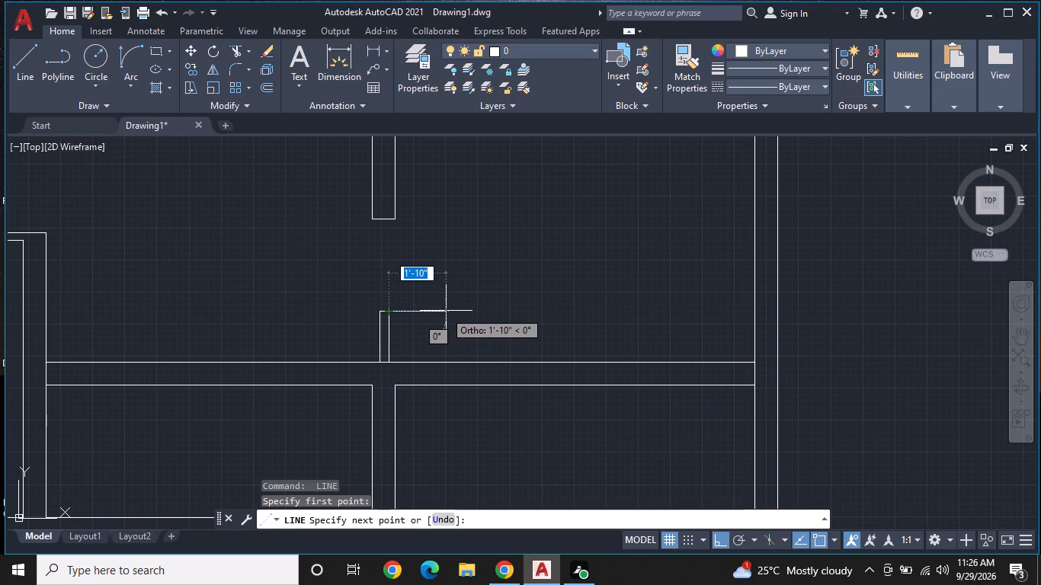
pyautogui.click(440, 315)
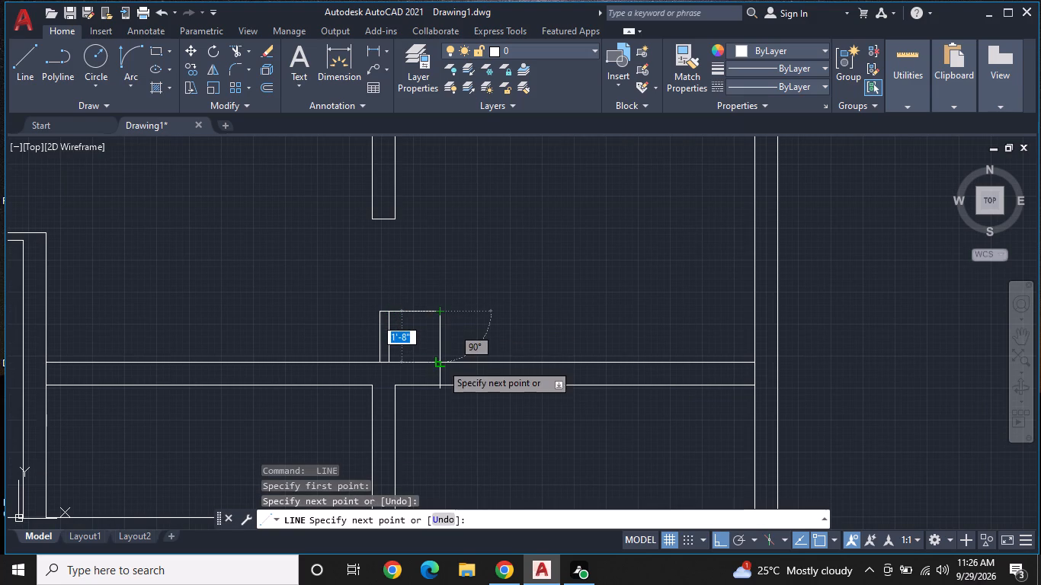
pyautogui.click(441, 363)
pyautogui.press('space')
# Draw a stepped line from the thin north wall: south, about 5'-8" east, 3'-10" south, west, and south to the east-west wall.
pyautogui.moveTo(533, 318); pyautogui.dragTo(472, 430, button='middle')
pyautogui.scroll(-1, 468, 433)
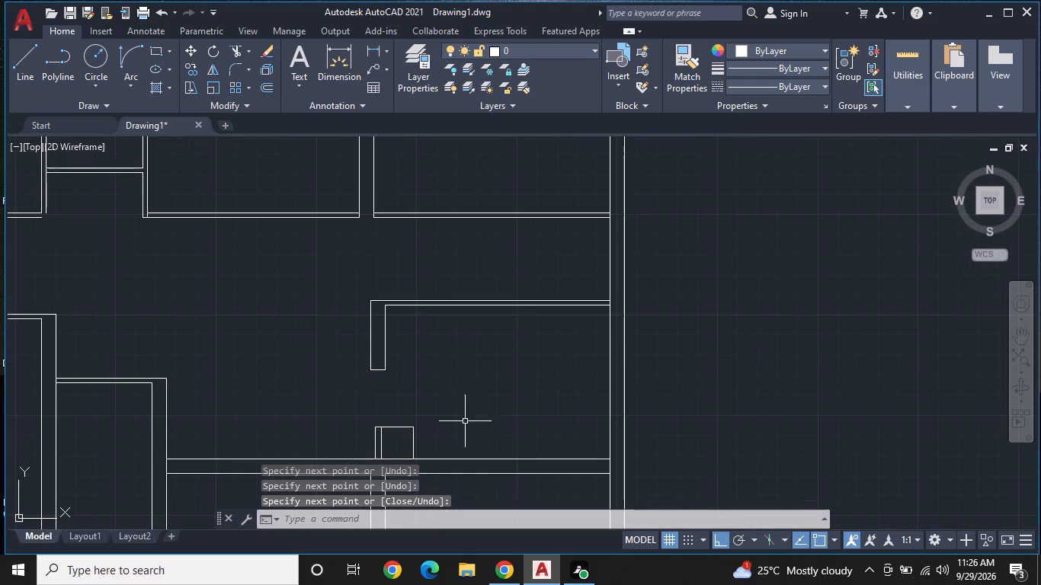
pyautogui.scroll(1, 468, 376)
pyautogui.press('space')
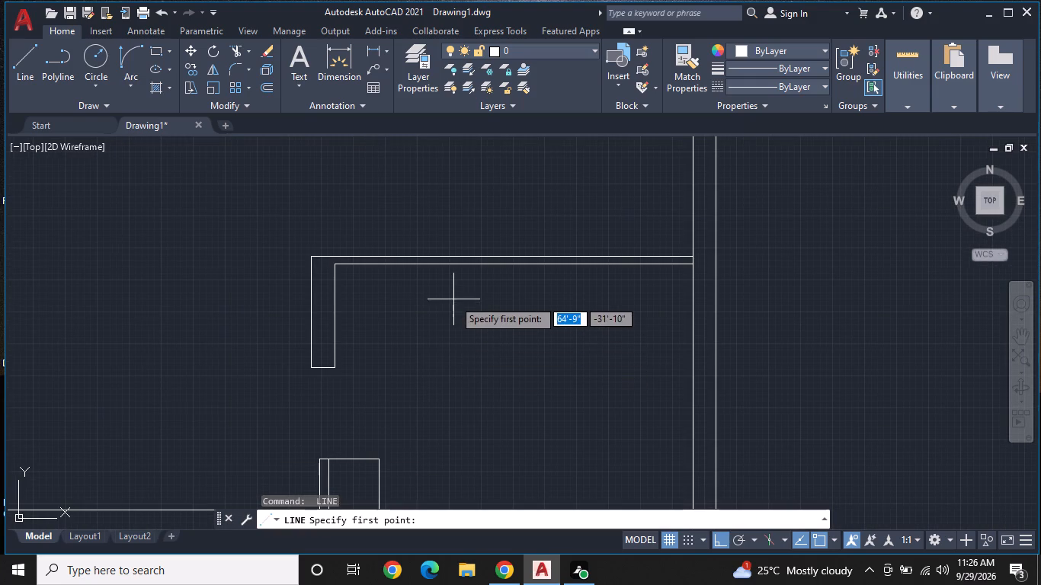
pyautogui.click(419, 266)
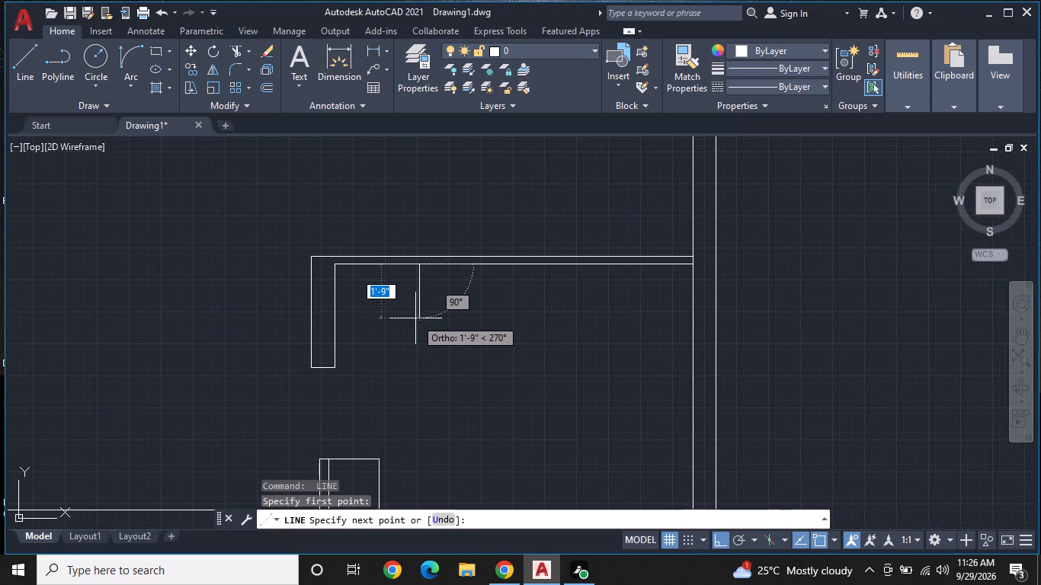
pyautogui.click(418, 327)
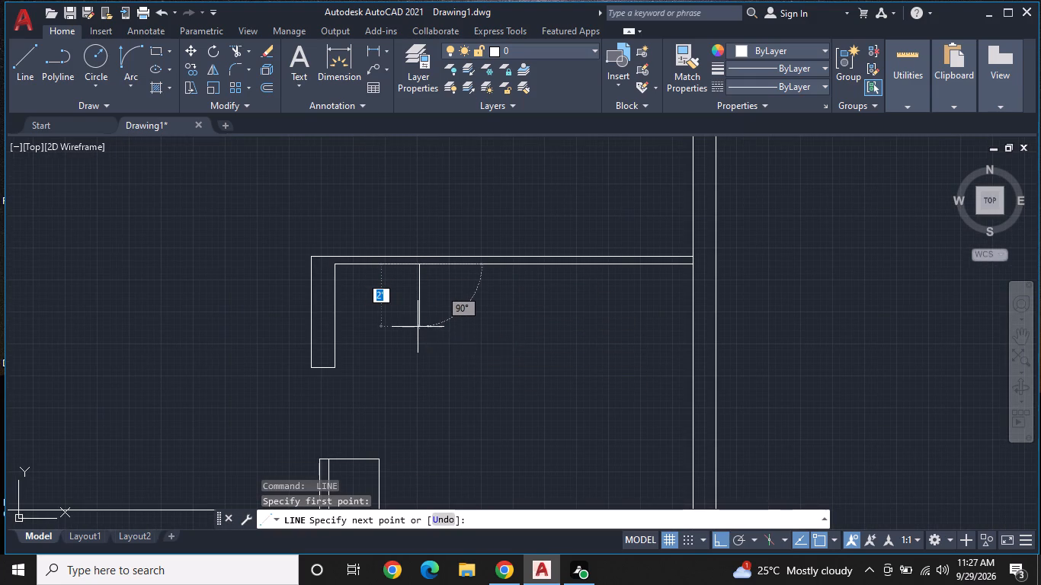
pyautogui.click(593, 324)
pyautogui.moveTo(613, 420); pyautogui.dragTo(594, 316, button='middle')
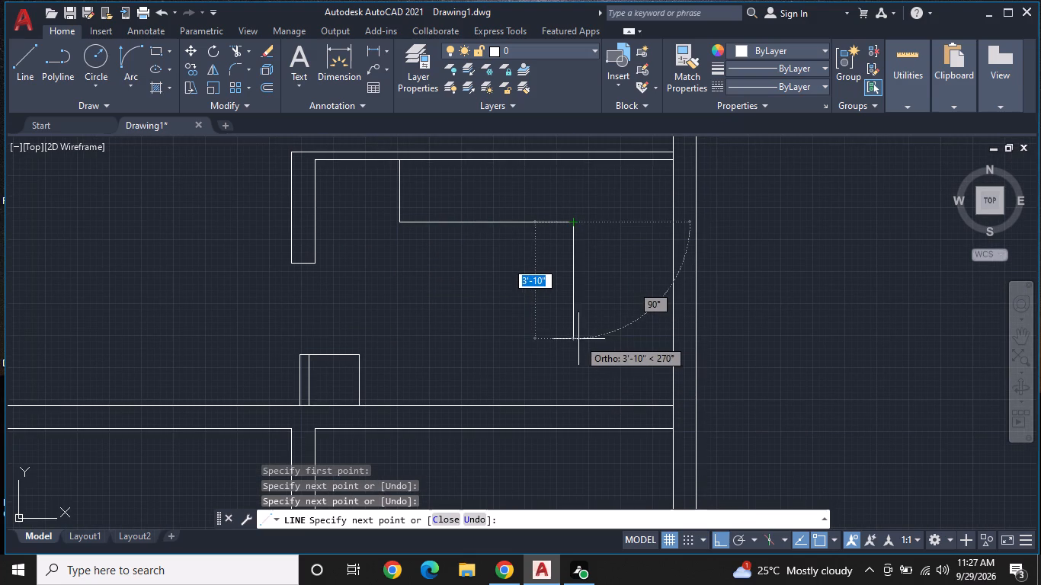
pyautogui.click(576, 339)
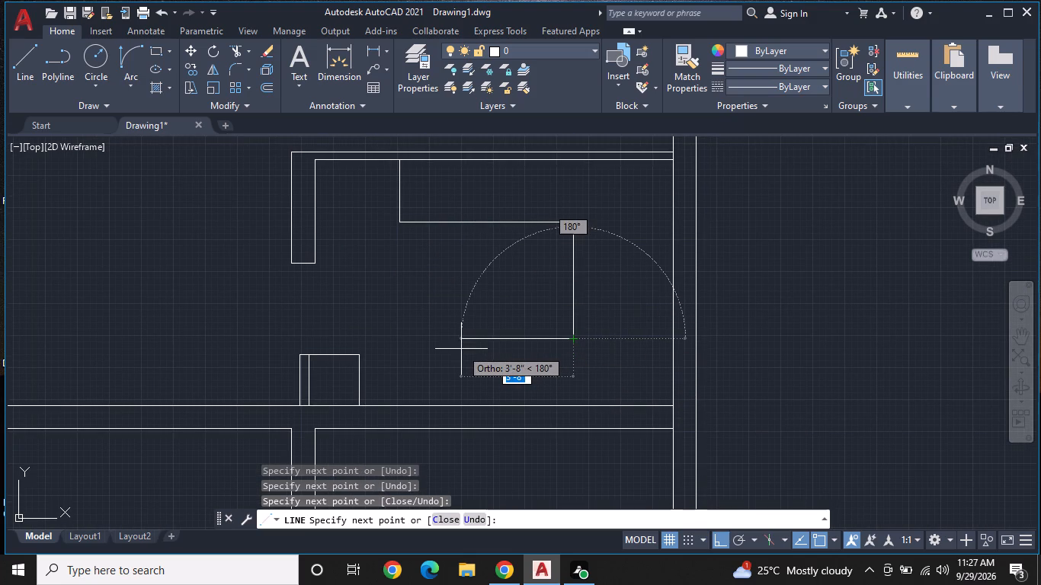
pyautogui.click(466, 350)
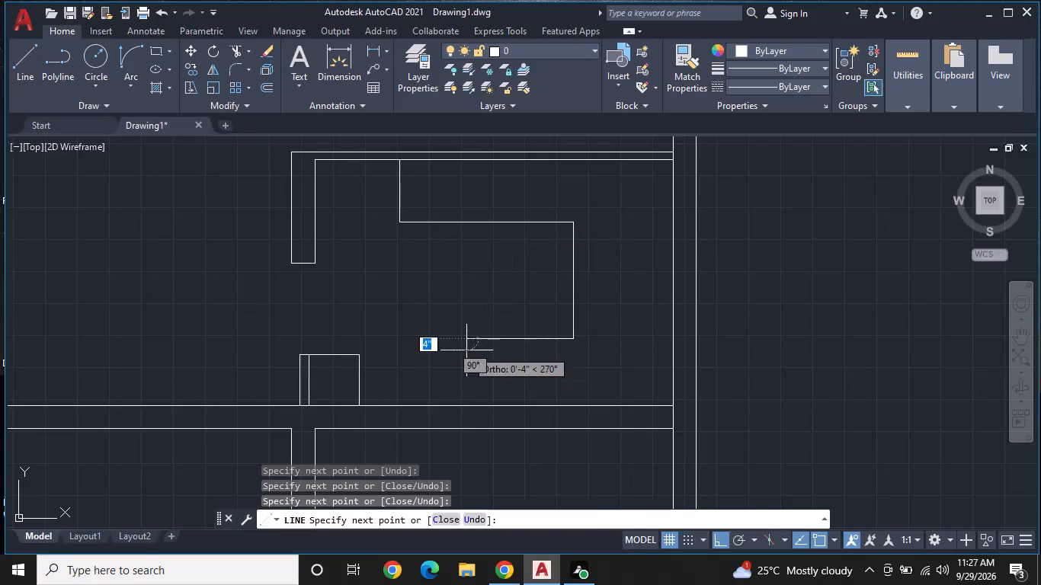
pyautogui.doubleClick(466, 405)
pyautogui.press('space')
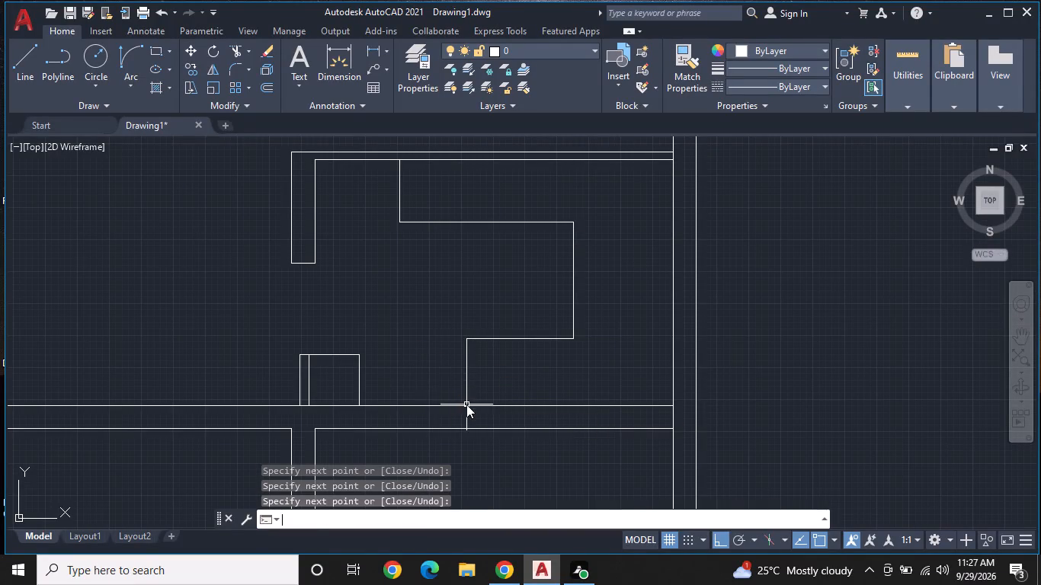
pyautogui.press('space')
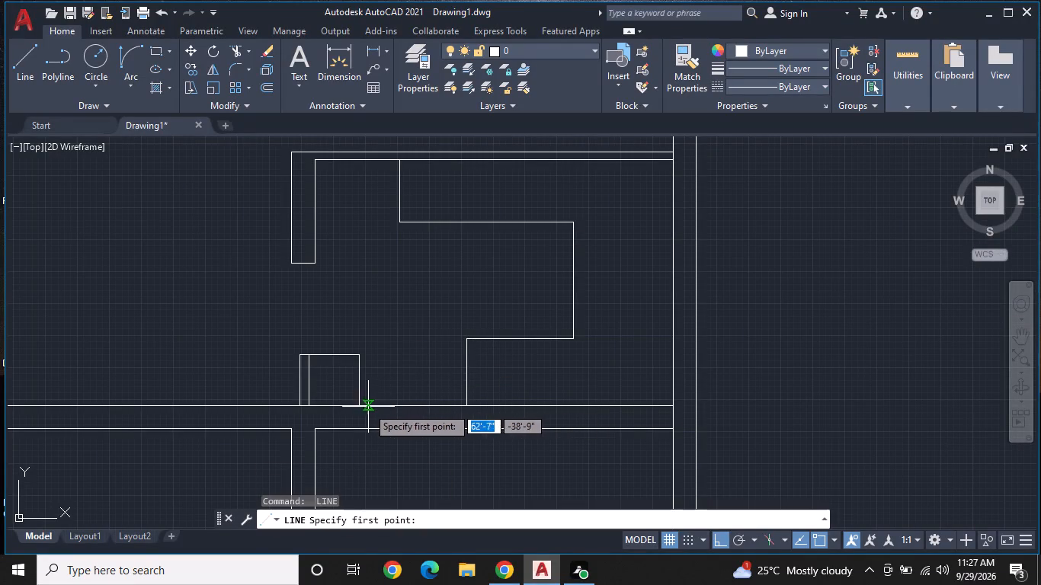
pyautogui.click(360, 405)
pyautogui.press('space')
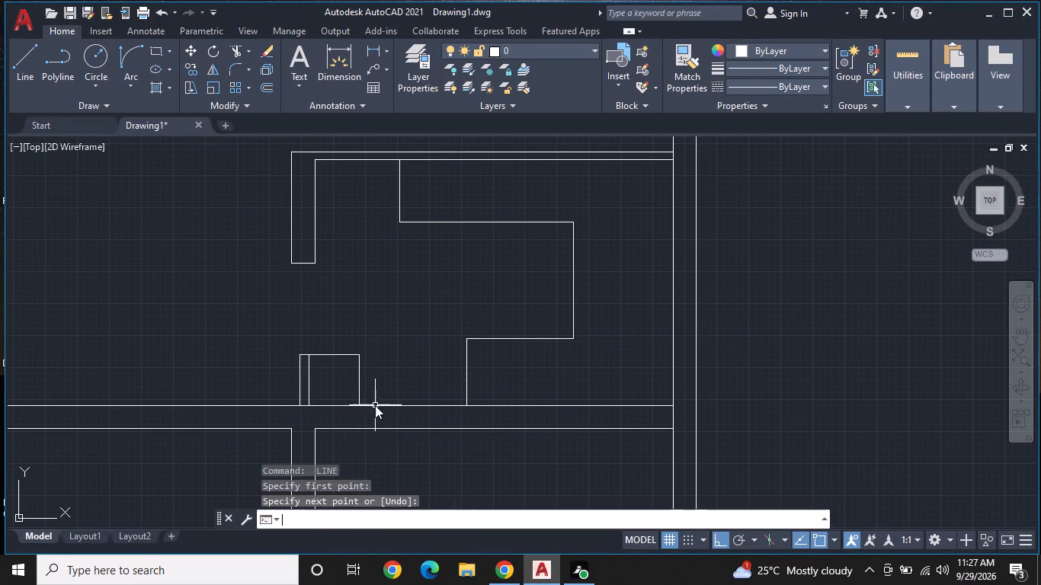
# Draw a 9" line south across the east-west wall's thickness, just east of the small box.
pyautogui.press('space')
pyautogui.click(373, 406)
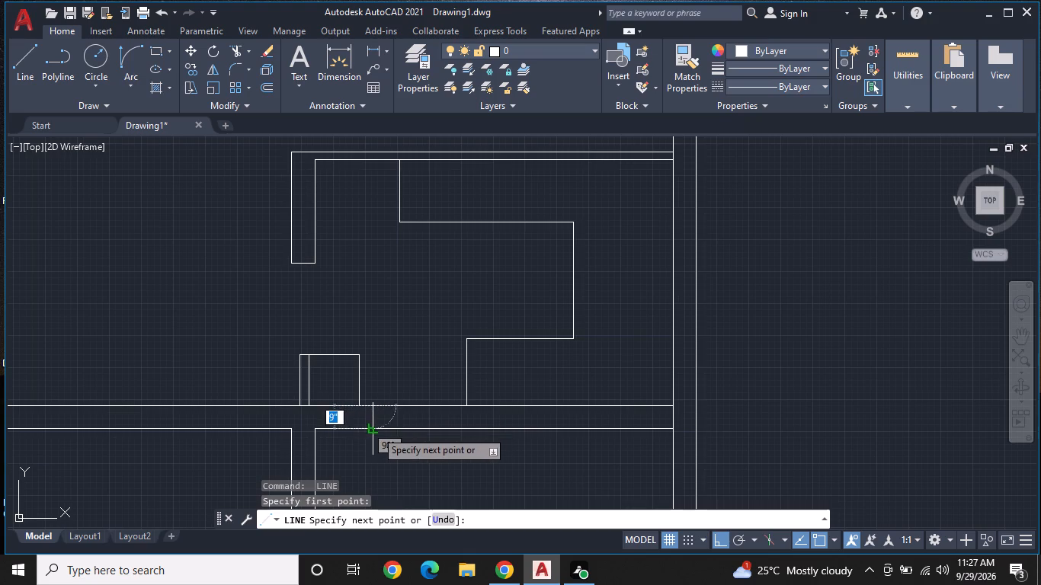
pyautogui.click(375, 431)
pyautogui.press('space')
# Draw a 3' line south from the top of that wall-crossing line into the room below.
pyautogui.press('space')
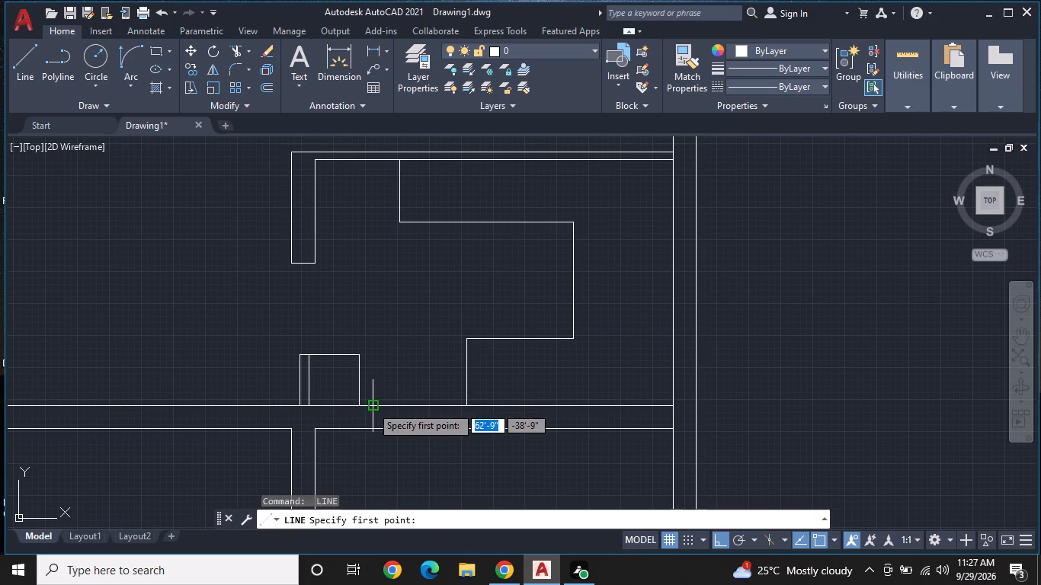
pyautogui.click(371, 406)
pyautogui.moveTo(380, 465); pyautogui.dragTo(377, 339, button='middle')
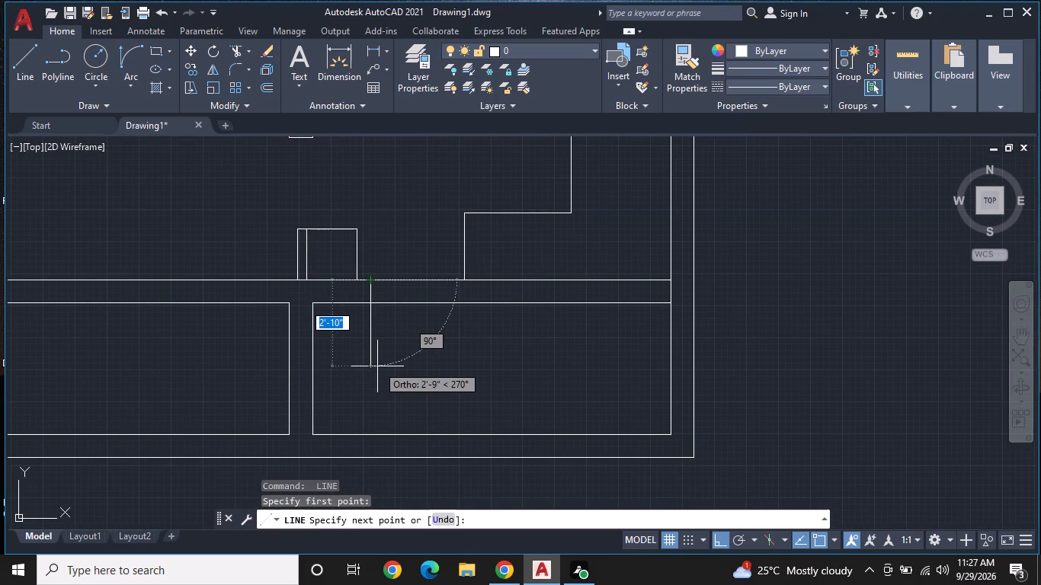
pyautogui.write("3'")
pyautogui.press('Return')
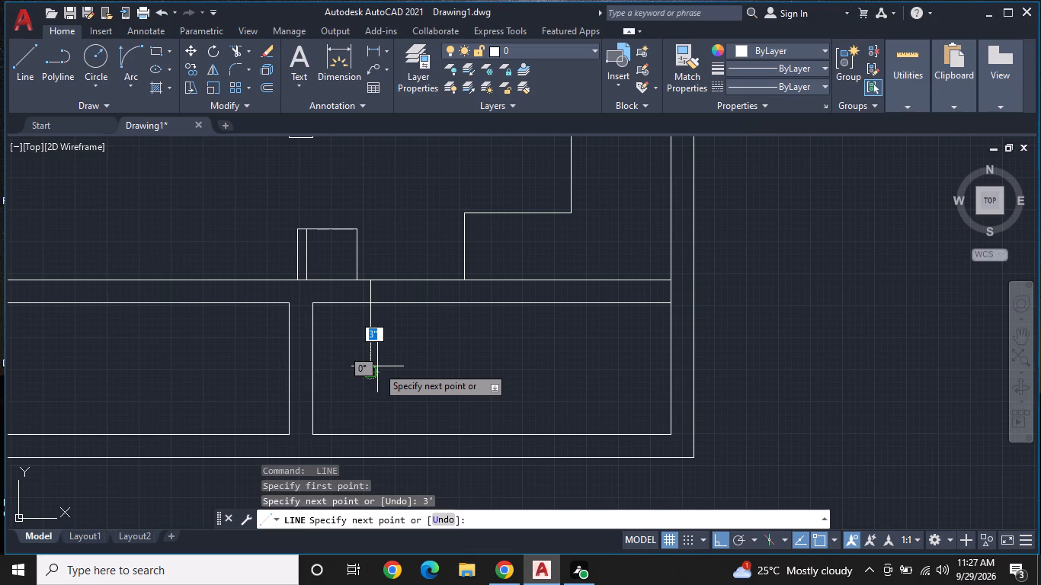
pyautogui.press('Escape')
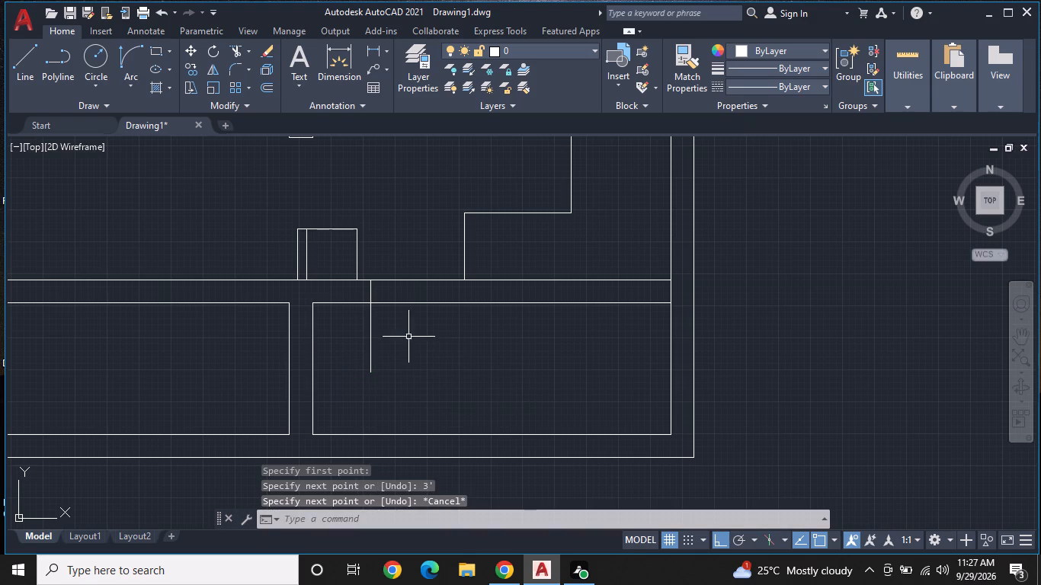
# Draw a 3' line east along the wall's north line from the top of the 3' southward line.
pyautogui.press('space')
pyautogui.click(368, 281)
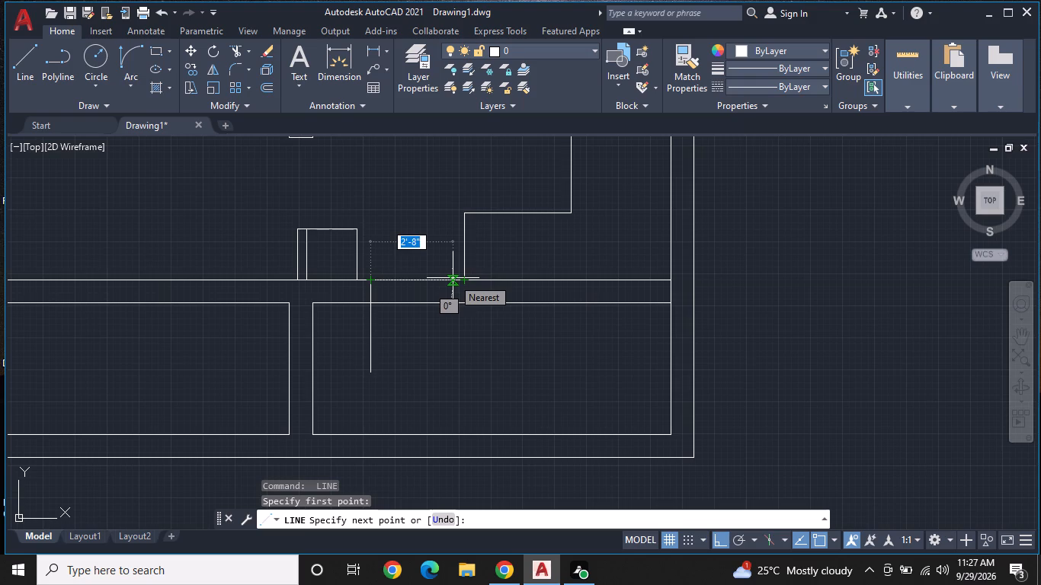
pyautogui.write("3'")
pyautogui.press('Return')
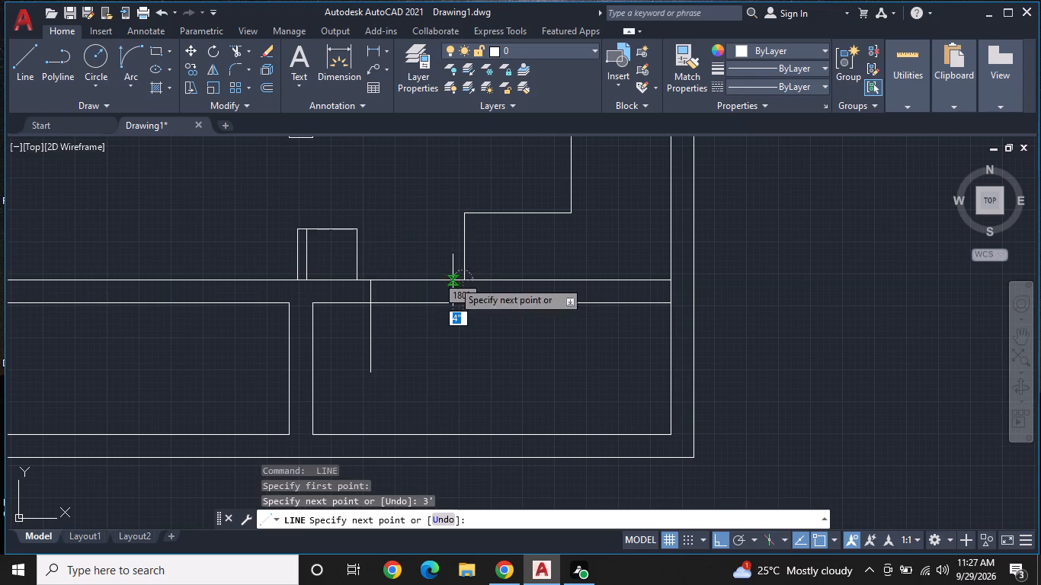
# Draw the door-swing arc from the south end of the 3' southward line to the east end of the 3' line along the wall.
pyautogui.scroll(1, 457, 352)
pyautogui.moveTo(455, 353); pyautogui.dragTo(411, 379, button='middle')
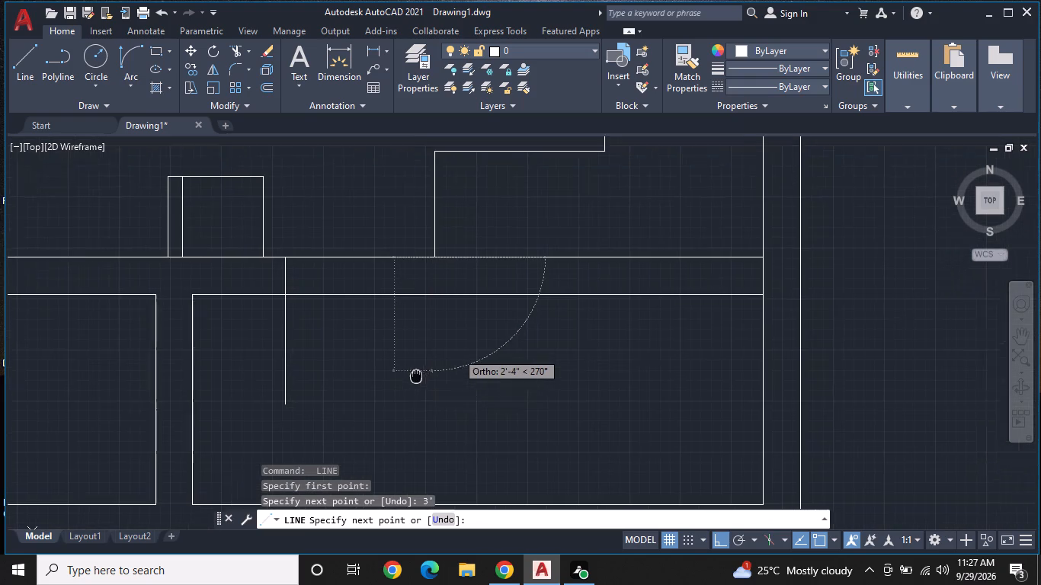
pyautogui.moveTo(411, 379); pyautogui.dragTo(386, 385, button='middle')
pyautogui.press('Escape')
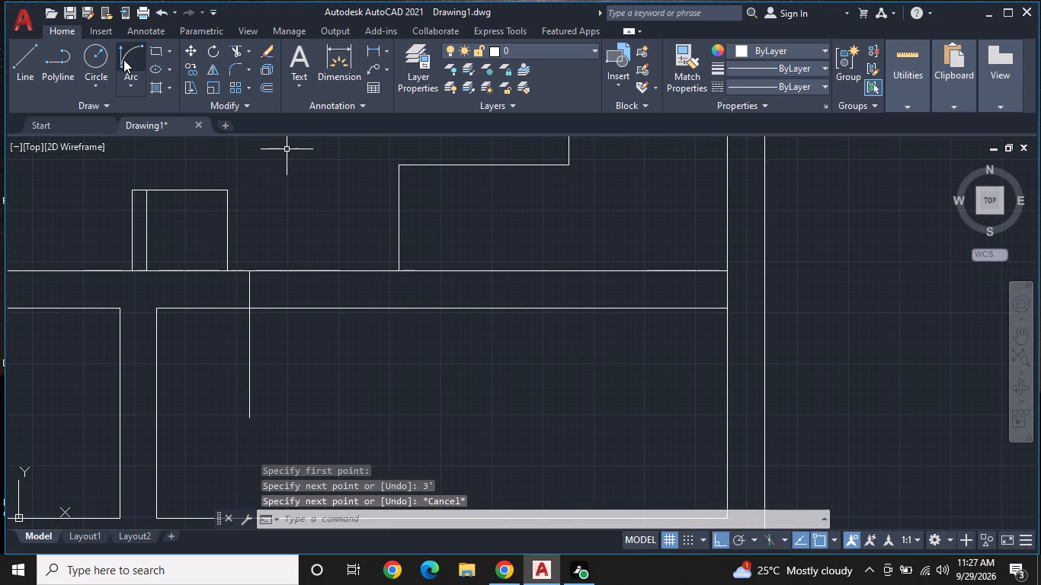
pyautogui.click(123, 59)
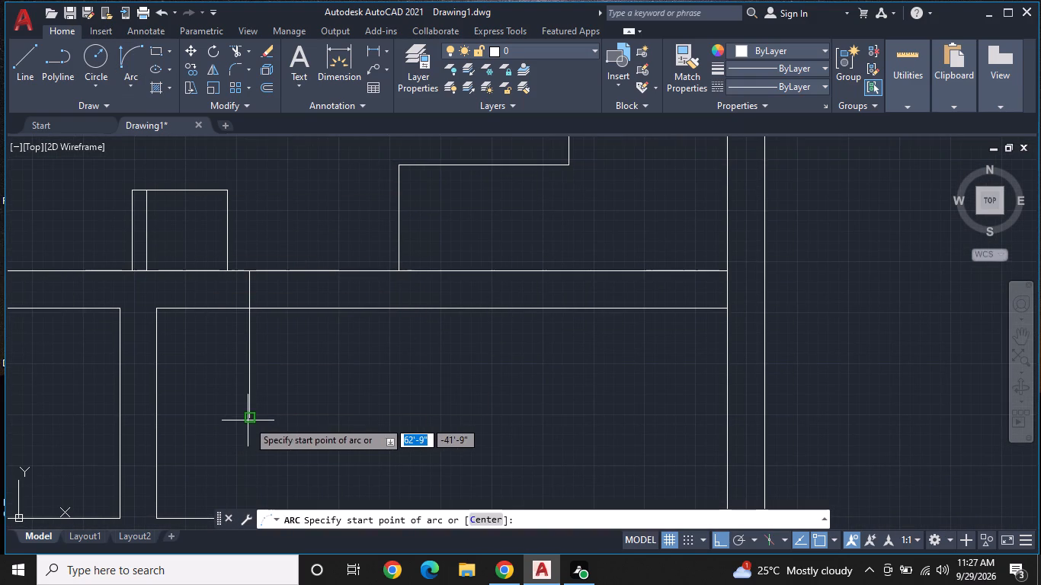
pyautogui.click(248, 420)
pyautogui.scroll(2, 382, 270)
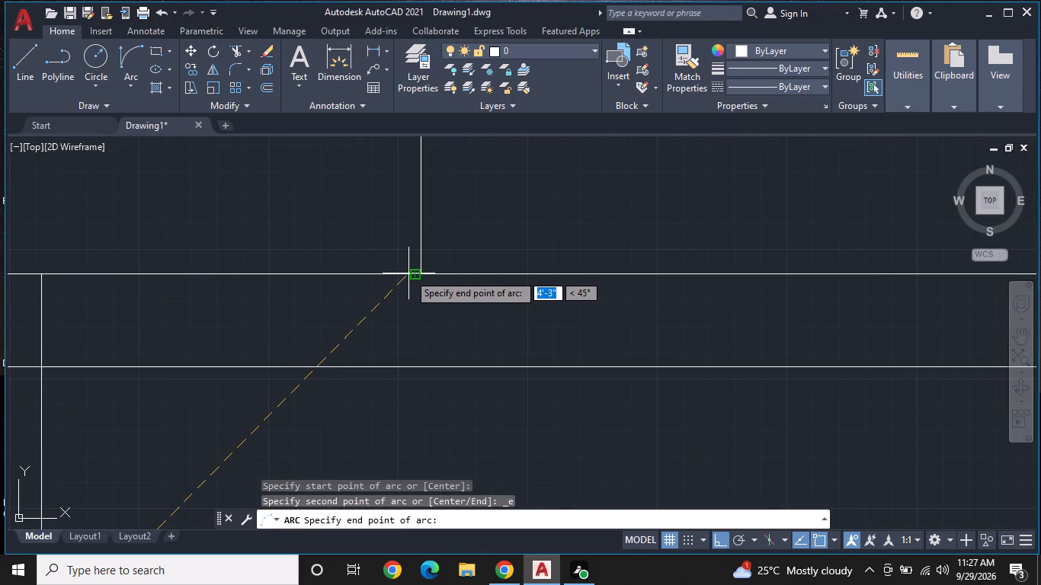
pyautogui.click(413, 273)
pyautogui.moveTo(434, 396); pyautogui.dragTo(399, 254, button='middle')
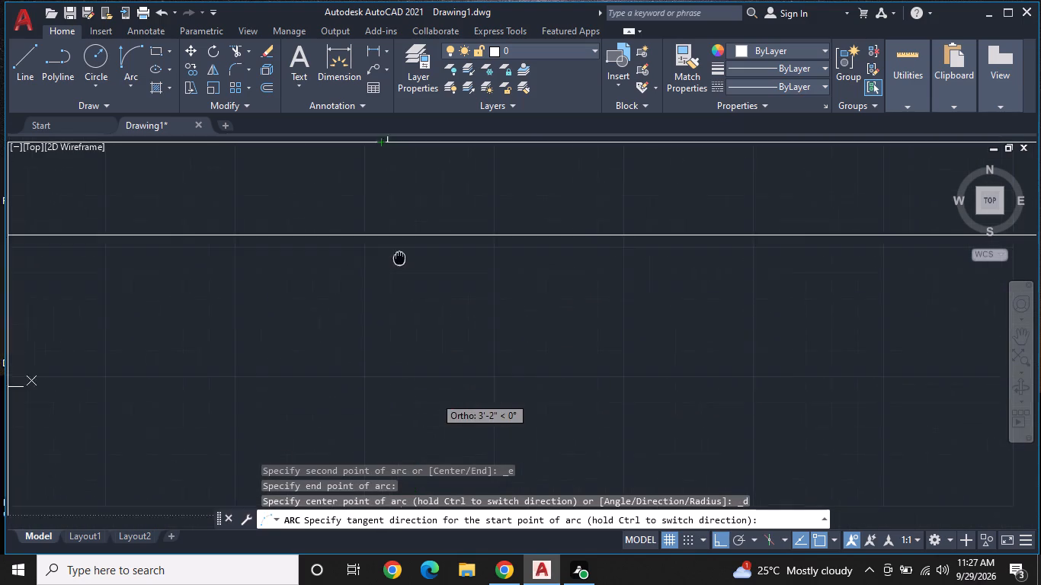
pyautogui.moveTo(399, 254); pyautogui.dragTo(398, 251, button='middle')
pyautogui.scroll(-2, 397, 245)
pyautogui.click(431, 344)
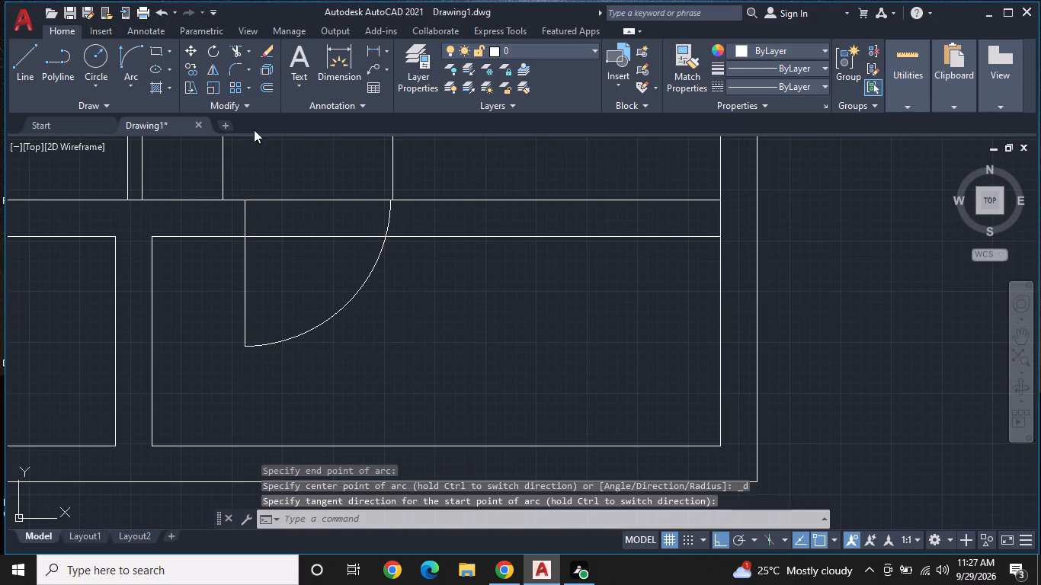
# Offset the 3' door-leaf line 1" to the east.
pyautogui.click(266, 82)
pyautogui.press('1')
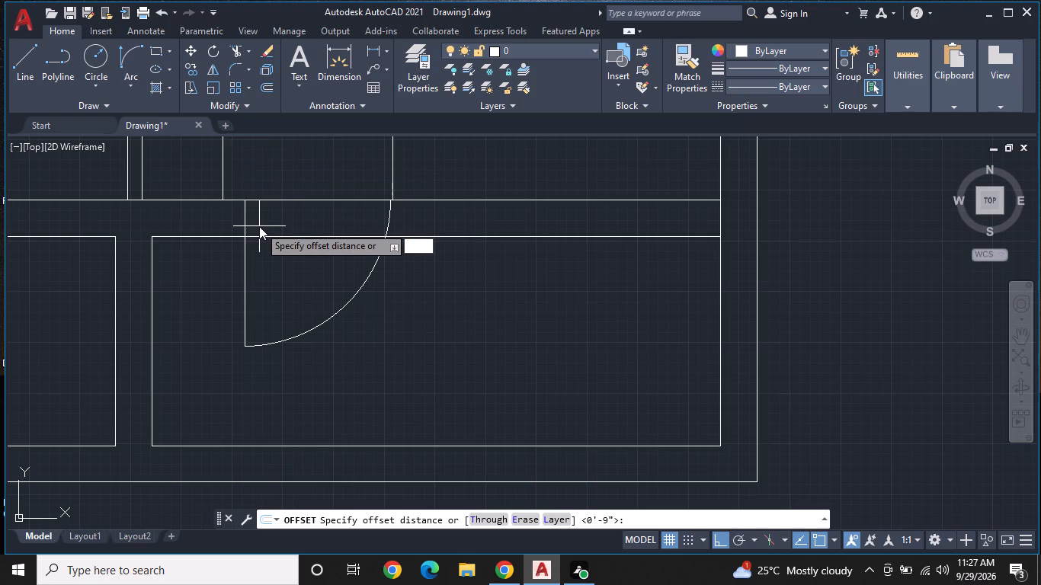
pyautogui.hotkey('shift', '"')
pyautogui.press('Return')
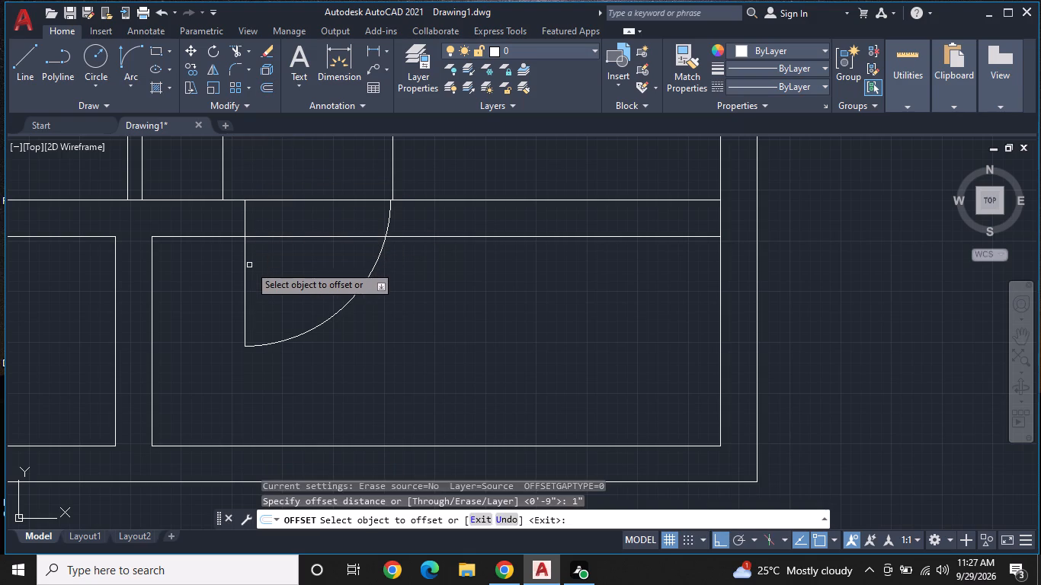
pyautogui.click(247, 271)
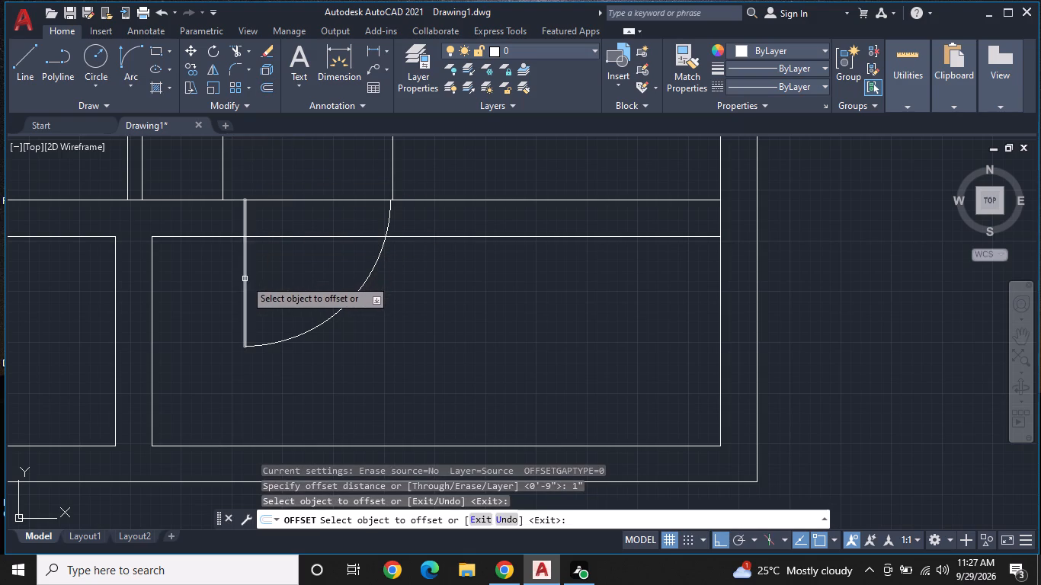
pyautogui.click(245, 279)
pyautogui.click(312, 273)
pyautogui.moveTo(326, 253); pyautogui.dragTo(283, 258, button='middle')
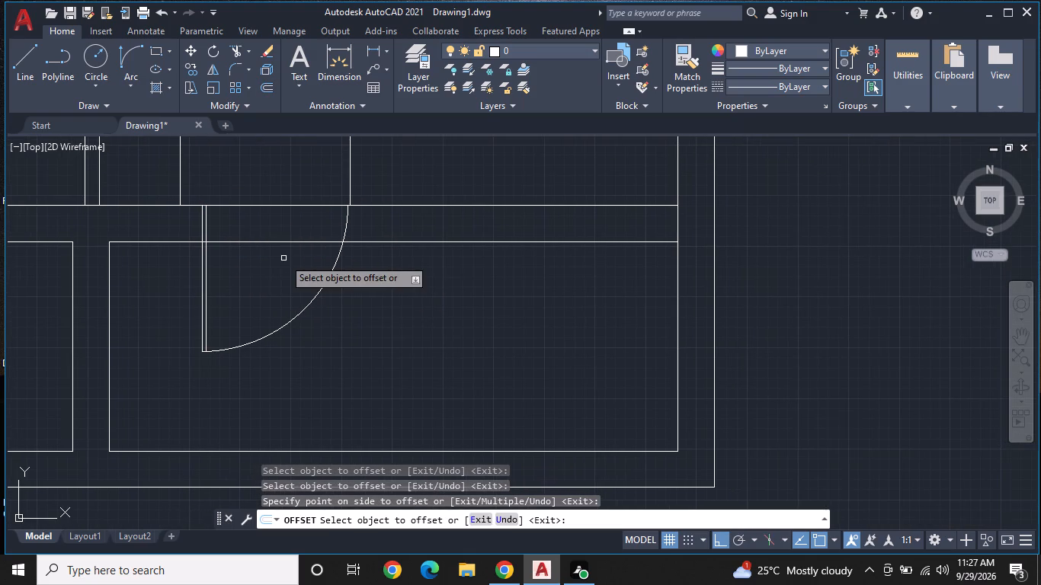
pyautogui.press('Escape')
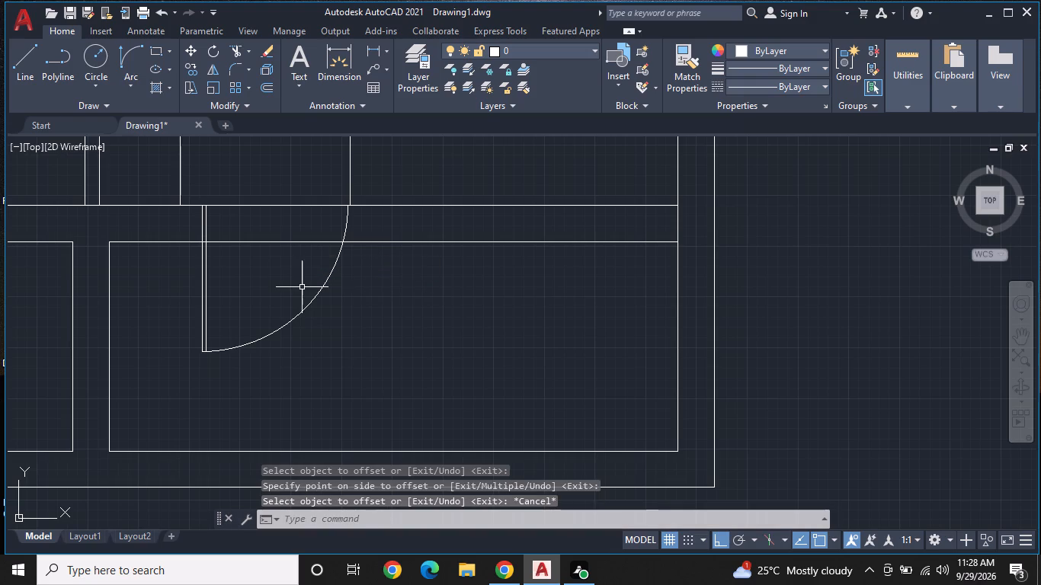
# Set the door-swing arc's linetype to ACAD_ISO02W100.
pyautogui.click(307, 304)
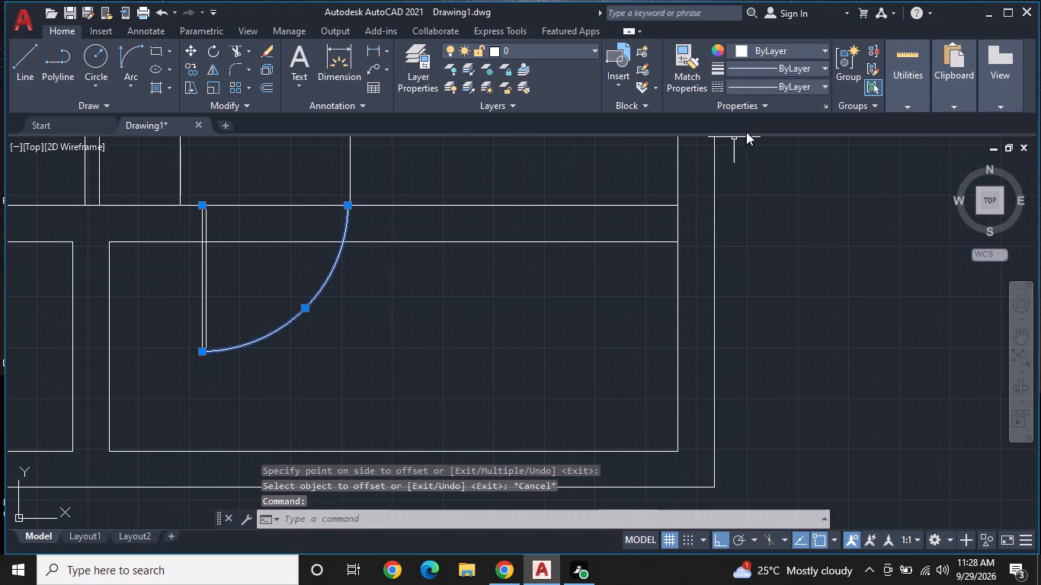
pyautogui.click(787, 87)
pyautogui.click(766, 149)
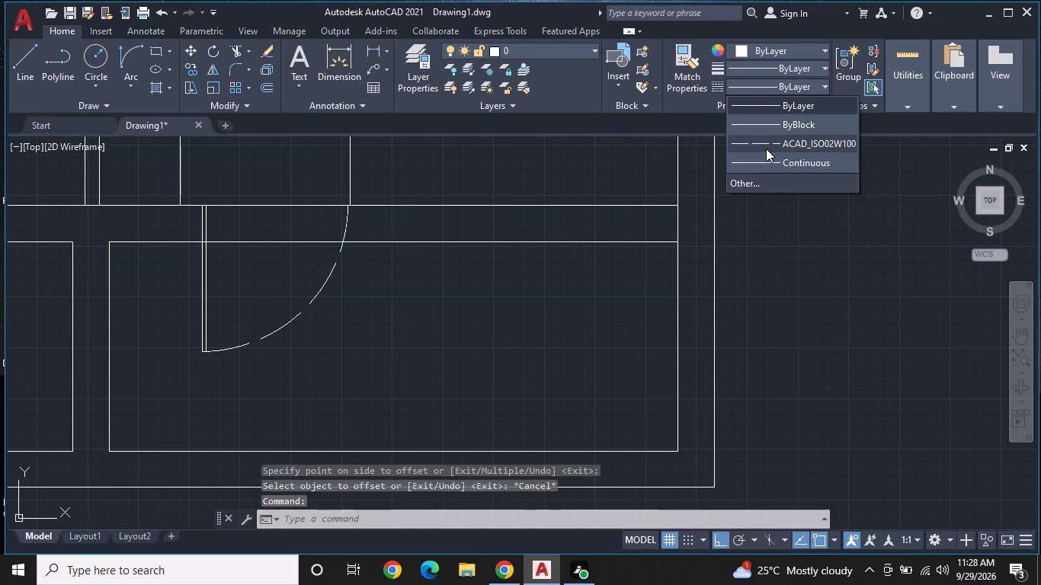
pyautogui.press('Escape')
# Trim the east-west wall's north line across the door opening, between the door leaf and the swing arc's end.
pyautogui.moveTo(403, 296); pyautogui.dragTo(447, 302, button='middle')
pyautogui.write('TR')
pyautogui.press('space')
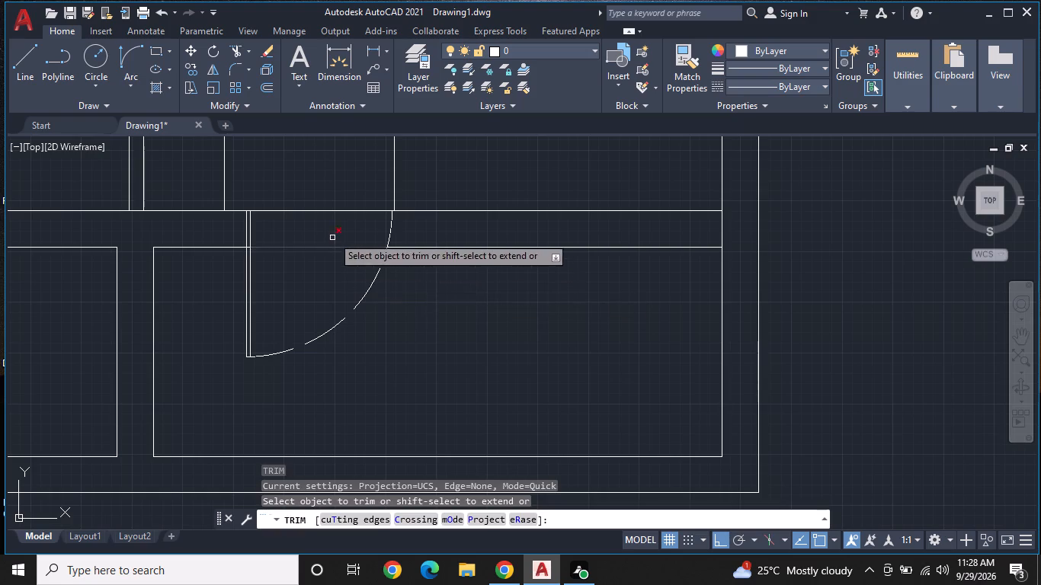
pyautogui.click(334, 211)
pyautogui.click(334, 211)
pyautogui.click(328, 219)
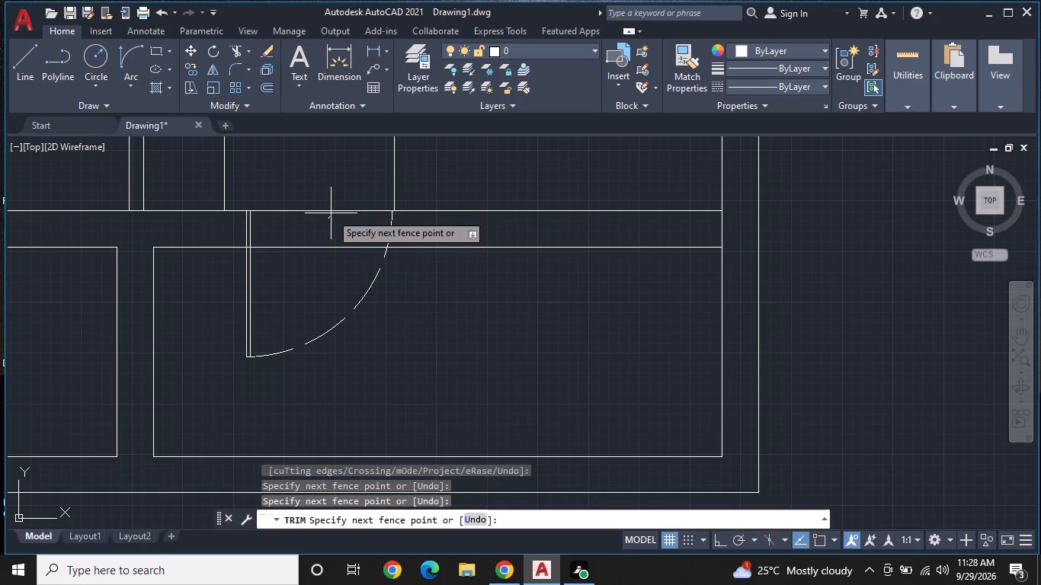
pyautogui.click(337, 203)
pyautogui.scroll(-1, 337, 203)
pyautogui.moveTo(352, 278); pyautogui.dragTo(546, 280, button='middle')
pyautogui.press('Escape')
# Trim the short vertical piece that closes the west end of the east-west wall.
pyautogui.scroll(-1, 463, 284)
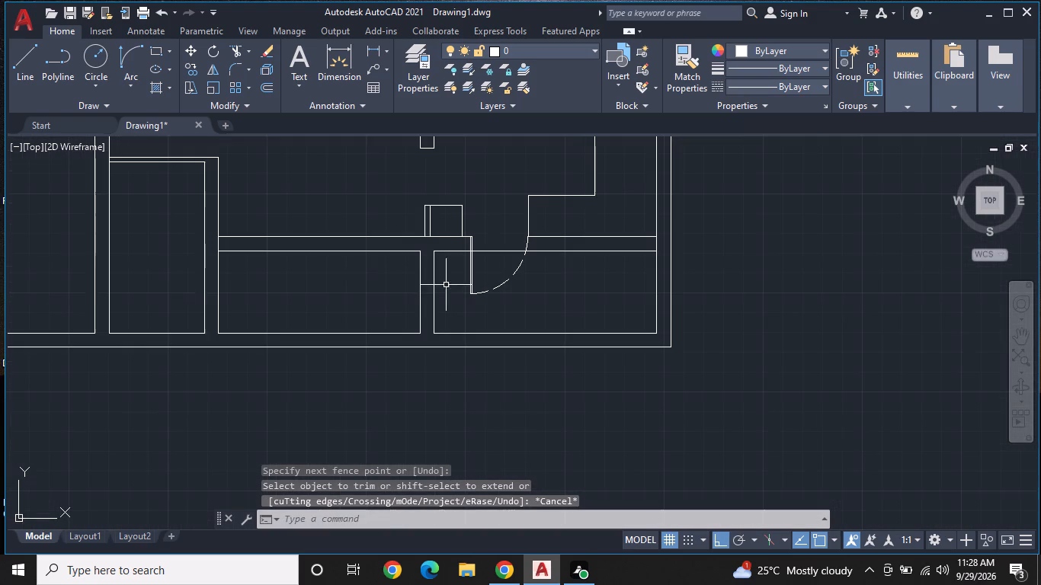
pyautogui.moveTo(408, 289); pyautogui.dragTo(533, 289, button='middle')
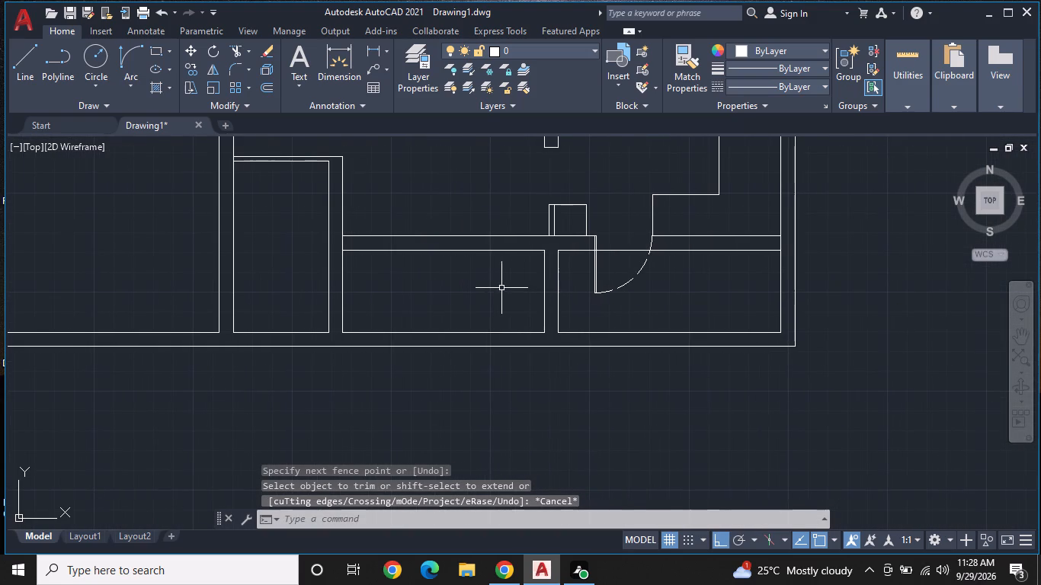
pyautogui.moveTo(470, 266); pyautogui.dragTo(428, 321, button='middle')
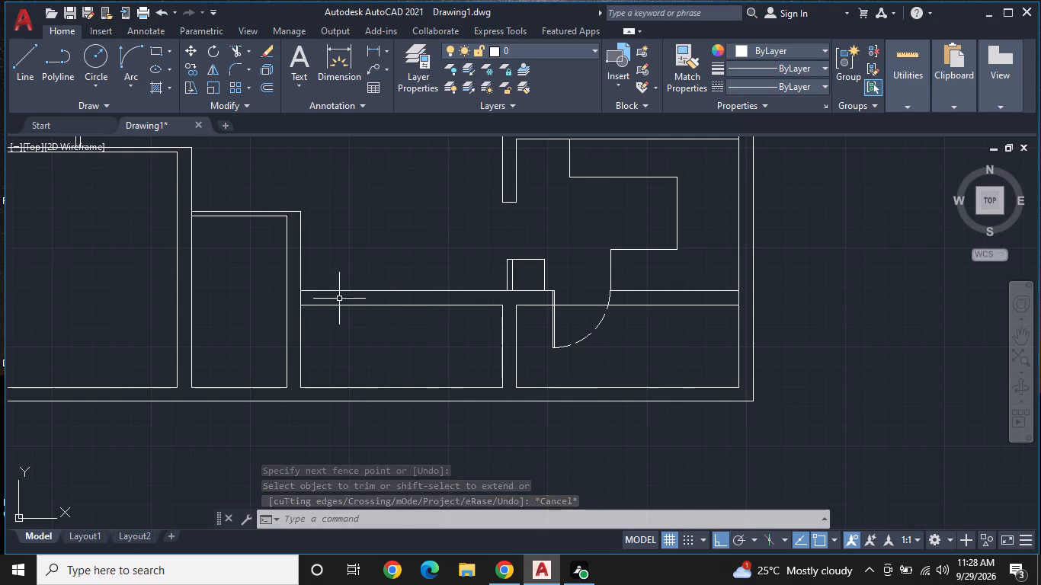
pyautogui.press('t')
pyautogui.write('R')
pyautogui.press('space')
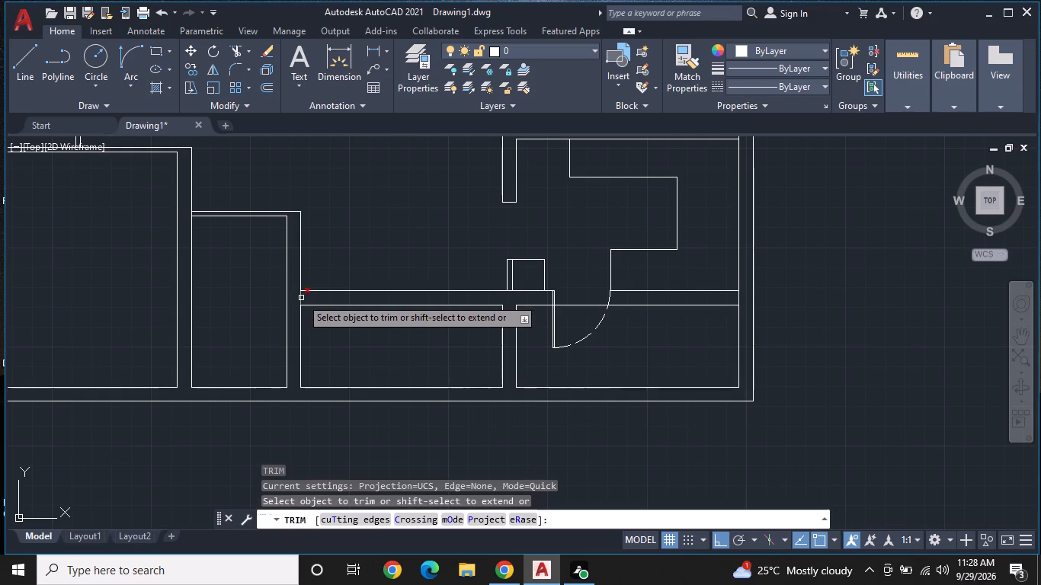
pyautogui.click(300, 298)
pyautogui.click(306, 299)
pyautogui.click(295, 300)
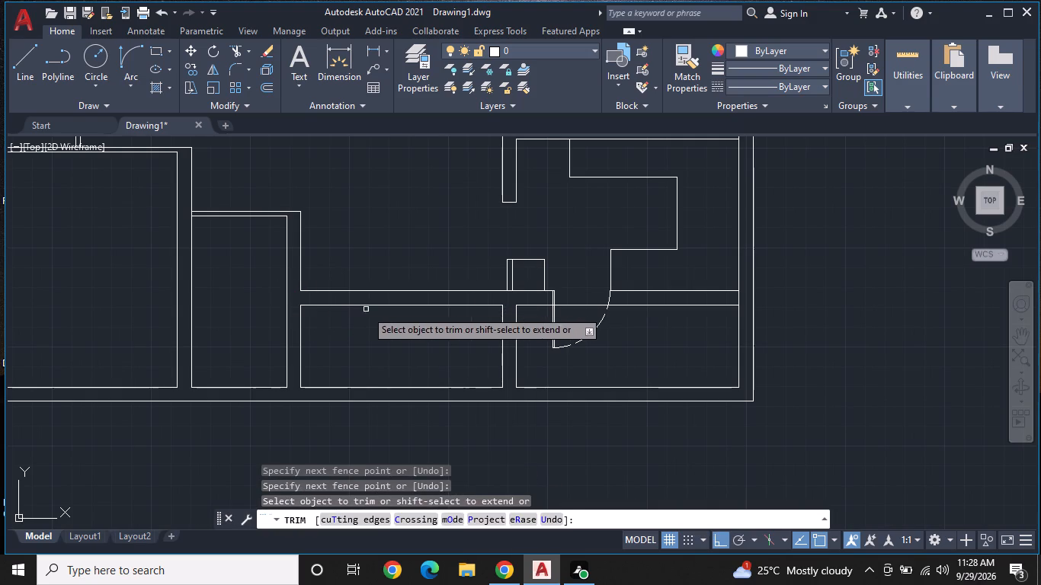
pyautogui.press('space')
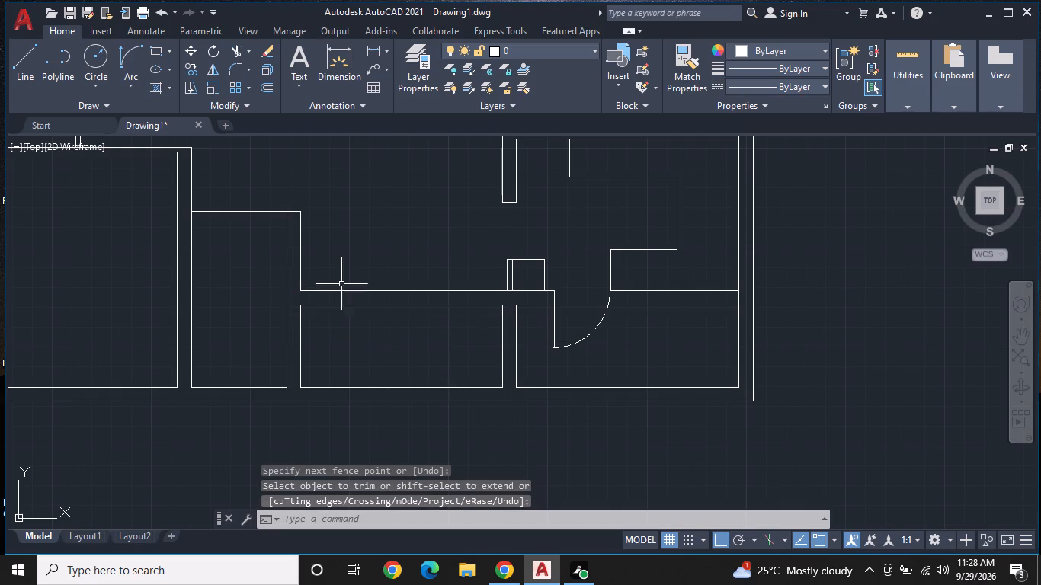
# Draw two short lines across the east-west wall's thickness, west of the small box and about 5'-5" apart.
pyautogui.click(14, 60)
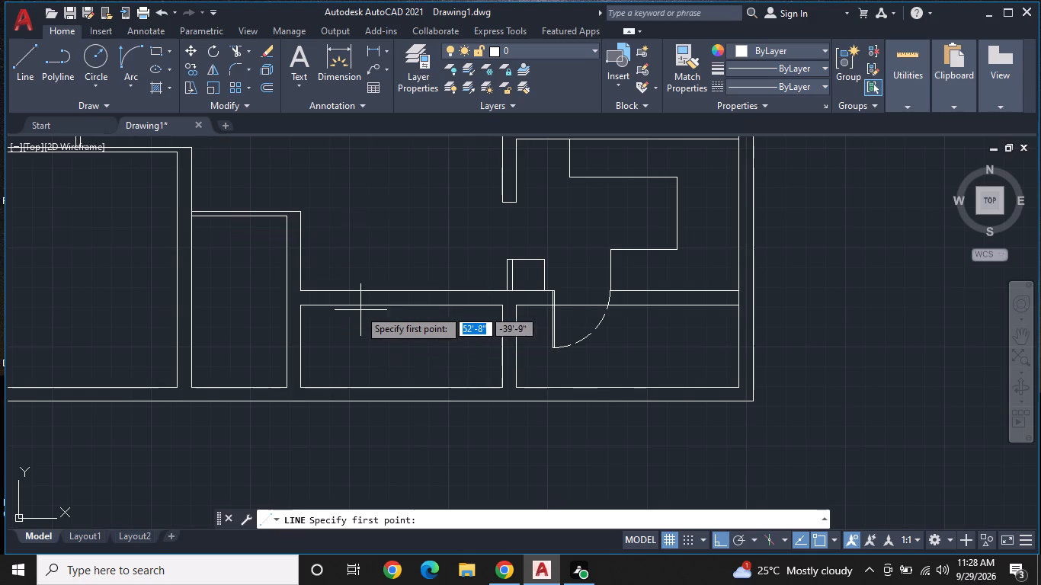
pyautogui.click(344, 303)
pyautogui.click(344, 289)
pyautogui.press('space')
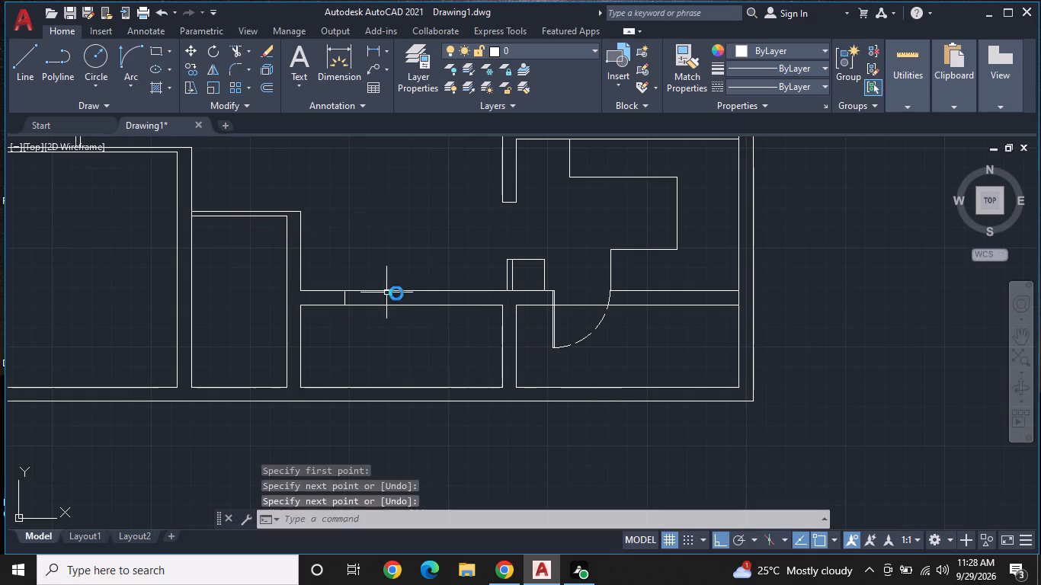
pyautogui.press('space')
pyautogui.click(447, 291)
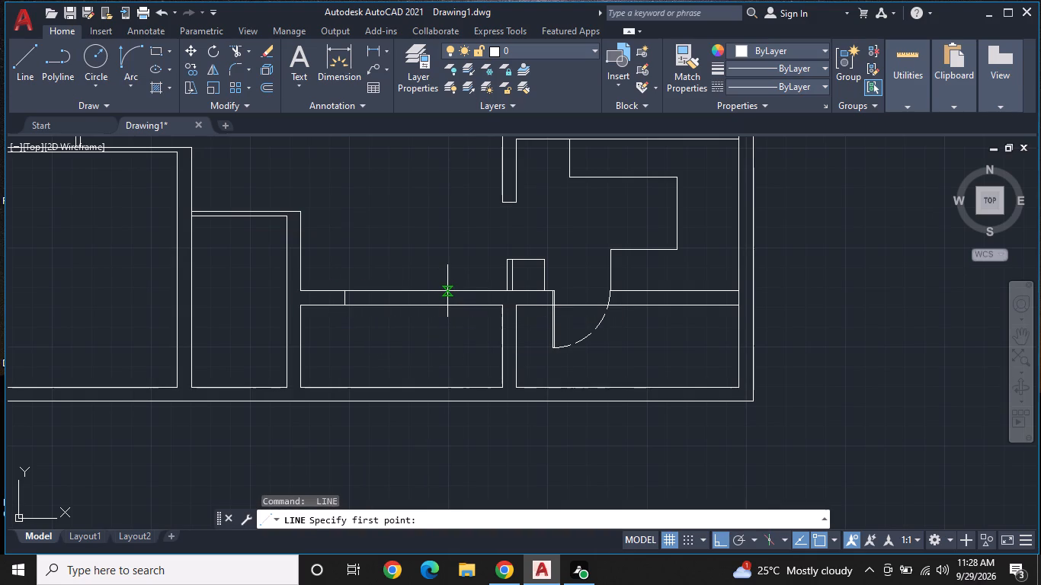
pyautogui.click(447, 309)
pyautogui.press('space')
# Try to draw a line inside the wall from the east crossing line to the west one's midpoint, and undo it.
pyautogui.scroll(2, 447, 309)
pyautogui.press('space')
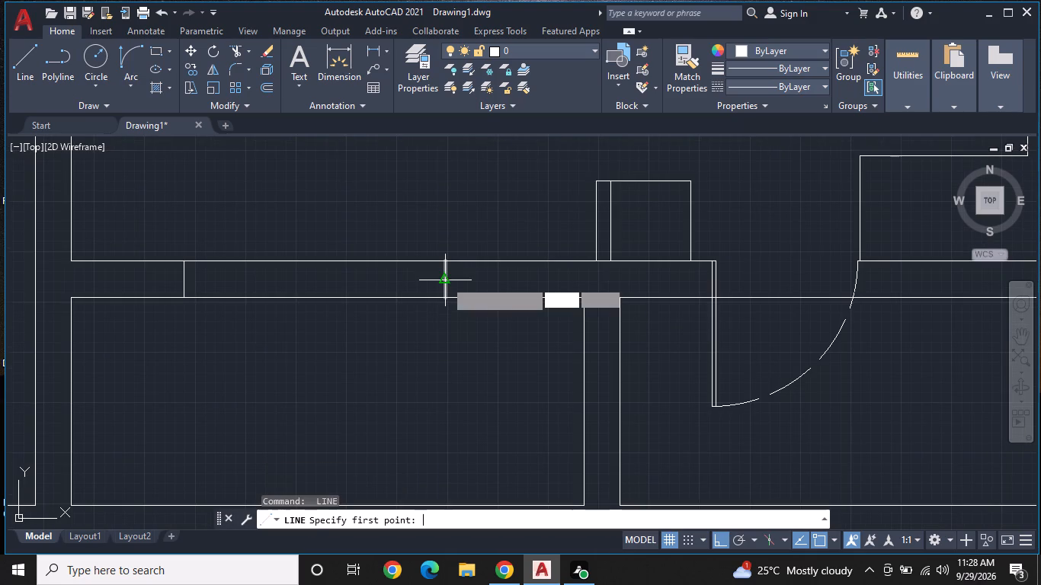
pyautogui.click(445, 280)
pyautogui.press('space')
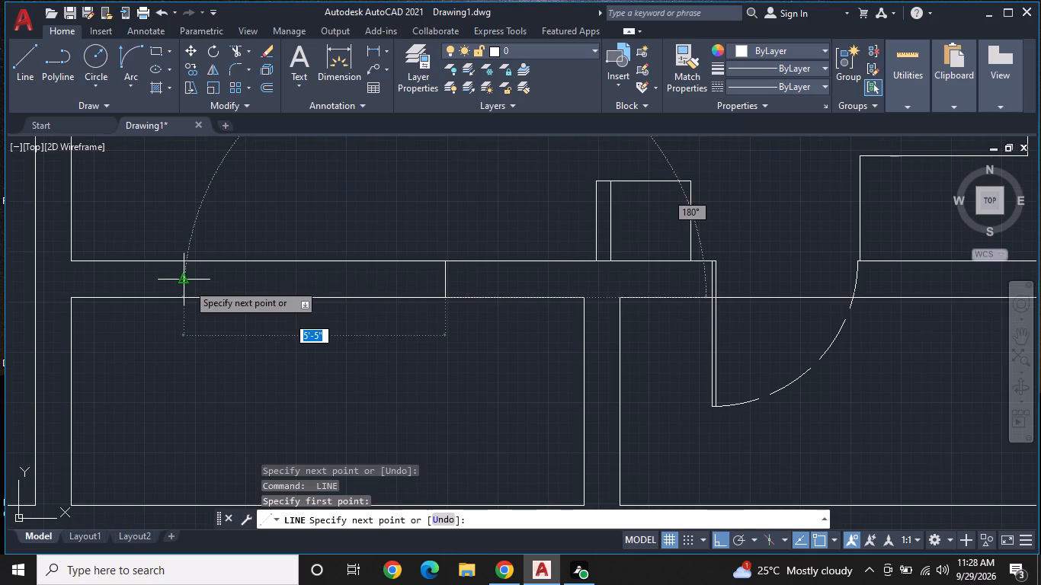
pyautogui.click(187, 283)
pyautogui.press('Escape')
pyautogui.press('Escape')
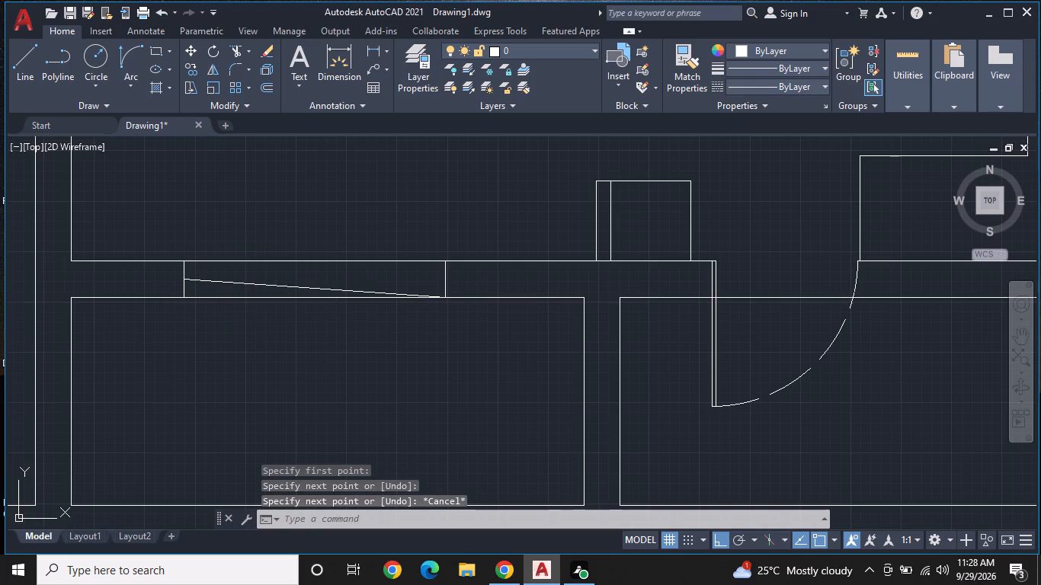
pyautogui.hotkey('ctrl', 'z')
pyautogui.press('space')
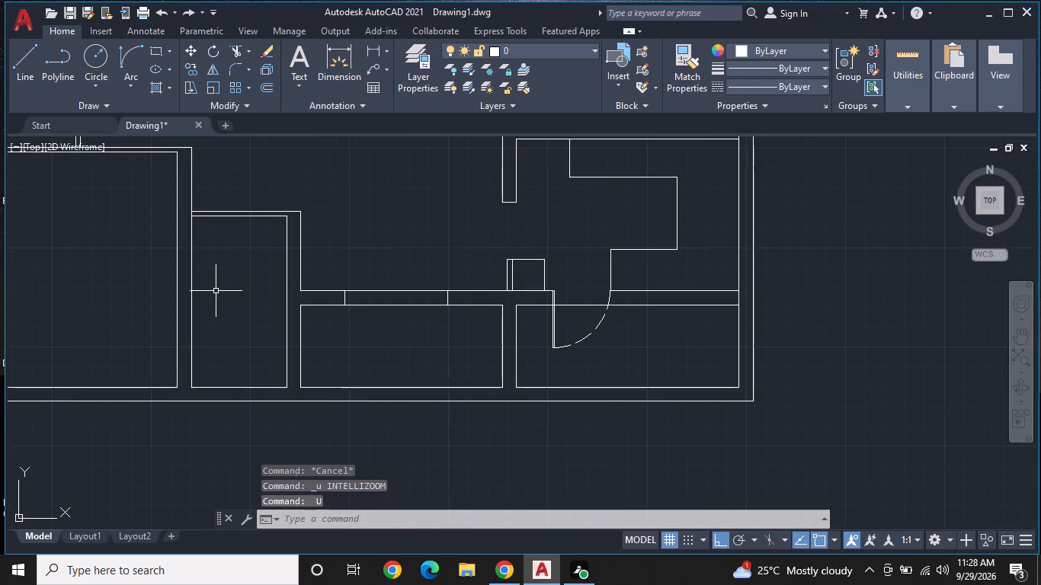
# Draw a horizontal line about 5'-5" long inside the wall, joining the midpoints of the two crossing lines.
pyautogui.scroll(2, 348, 294)
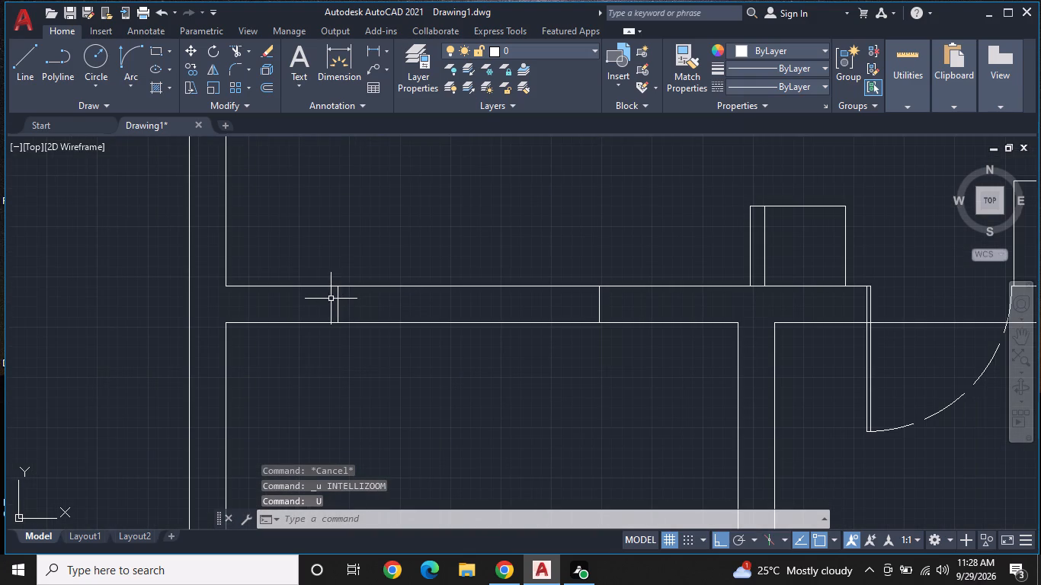
pyautogui.click(20, 56)
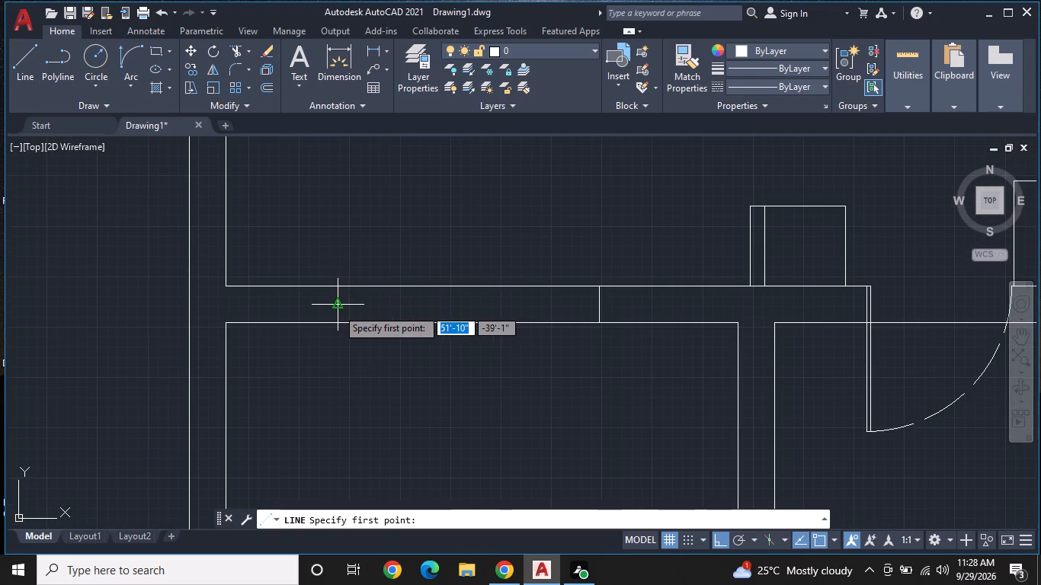
pyautogui.click(337, 308)
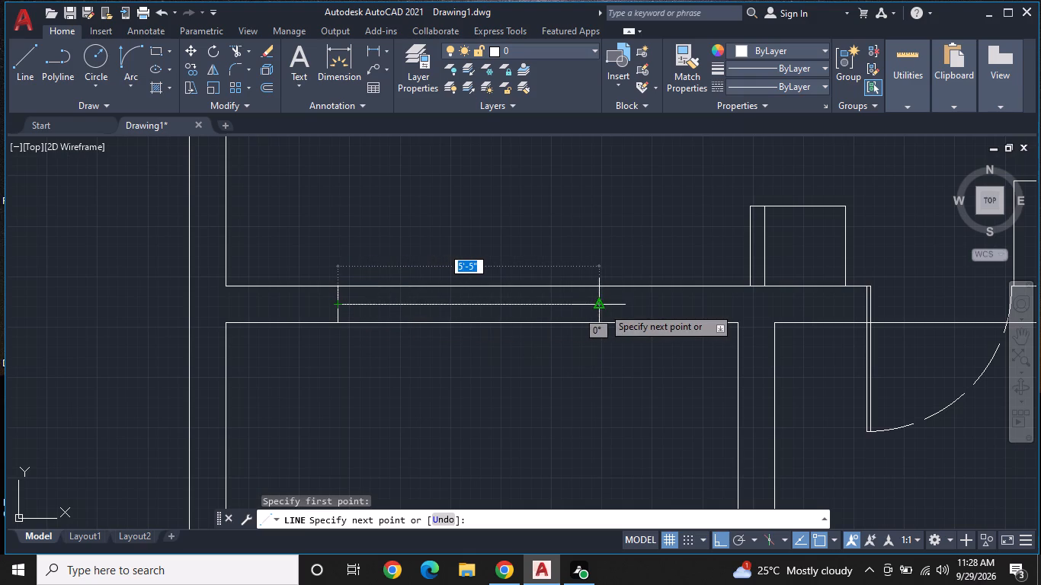
pyautogui.click(603, 307)
pyautogui.press('space')
# Offset the window's centre line 1" to the north and 1" to the south.
pyautogui.scroll(1, 520, 315)
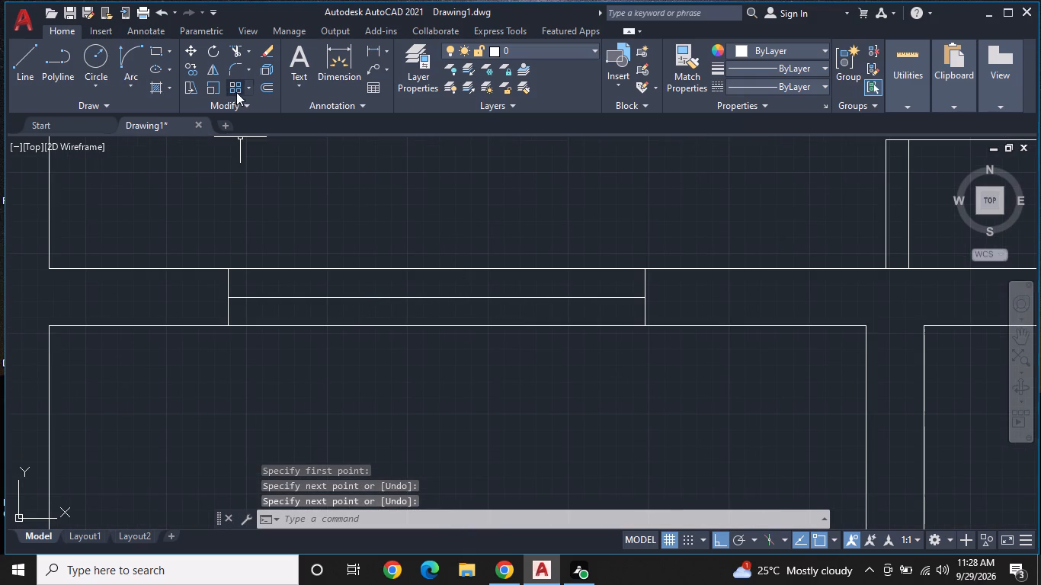
pyautogui.click(270, 83)
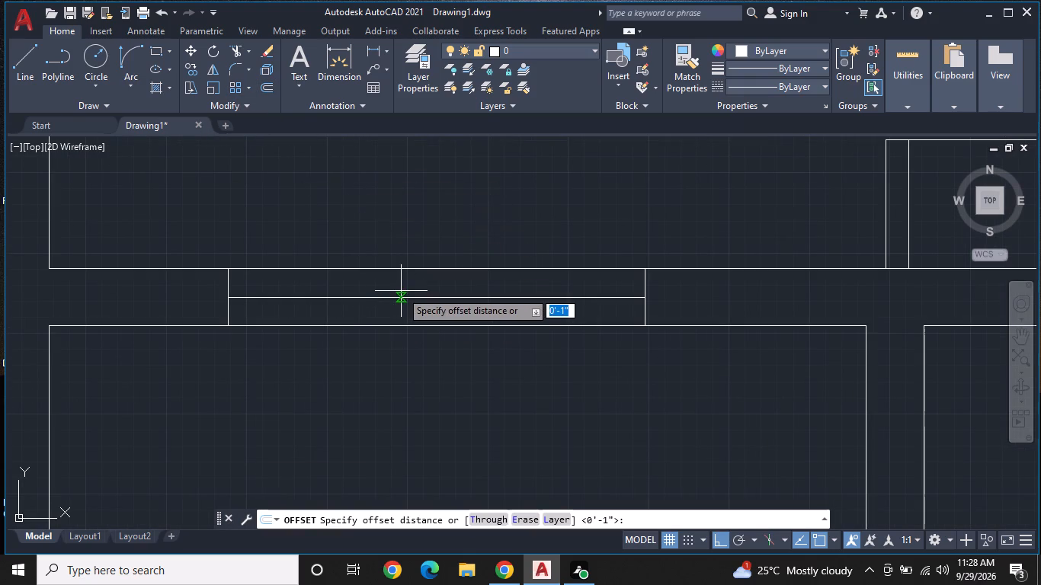
pyautogui.press('space')
pyautogui.click(402, 296)
pyautogui.click(408, 288)
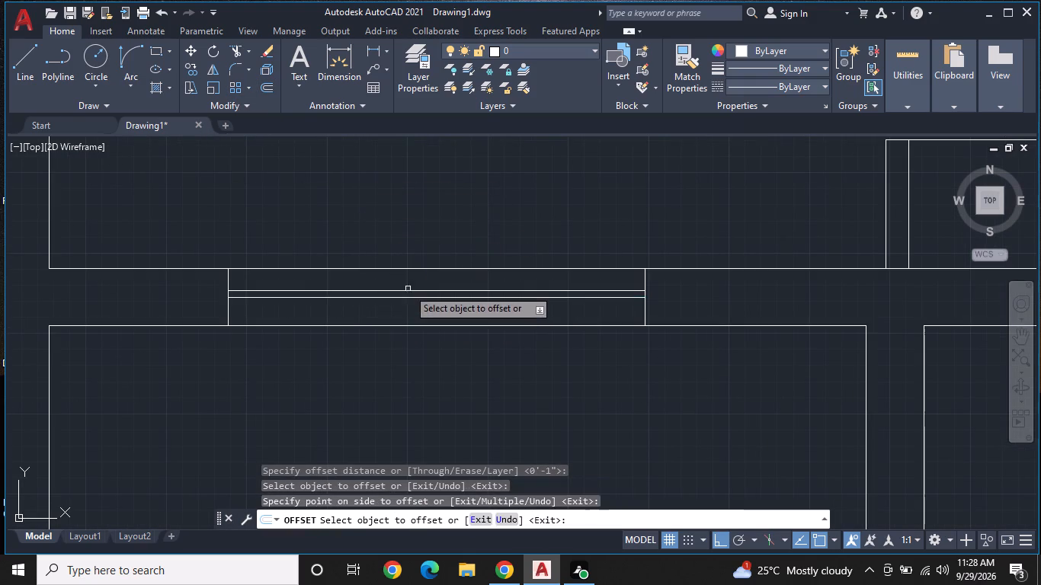
pyautogui.click(407, 297)
pyautogui.click(403, 316)
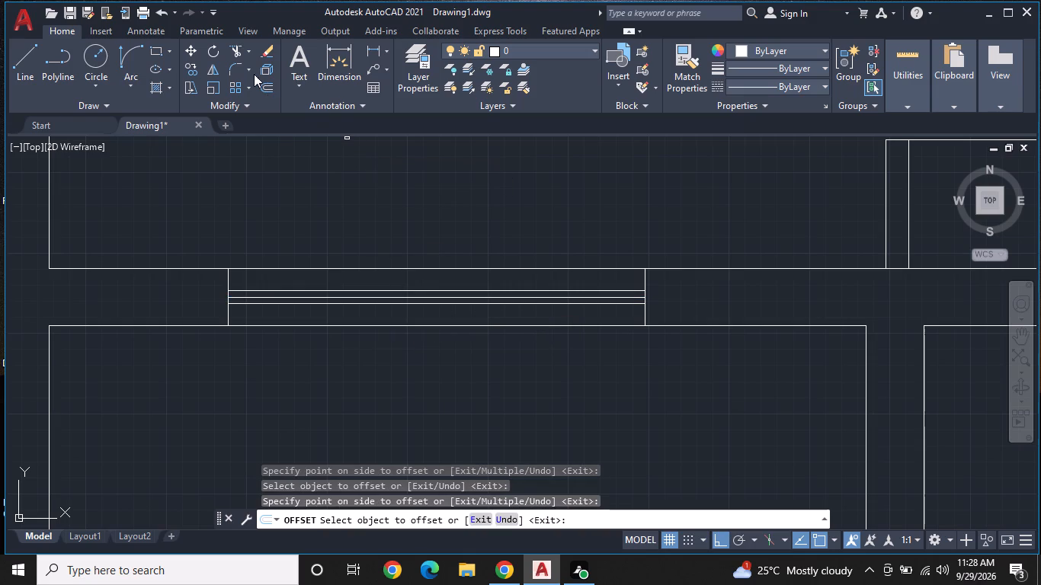
# Trim away the original centre line of the east-west wall's window, leaving only its two offset lines.
pyautogui.click(238, 50)
pyautogui.click(337, 297)
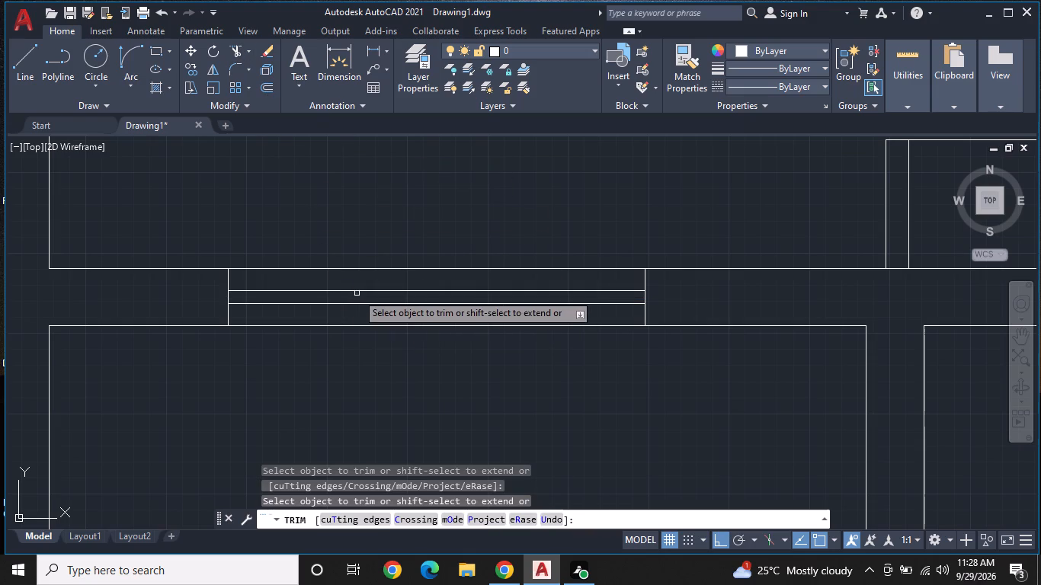
pyautogui.scroll(-1, 374, 283)
pyautogui.moveTo(534, 336); pyautogui.dragTo(451, 321, button='middle')
pyautogui.press('Escape')
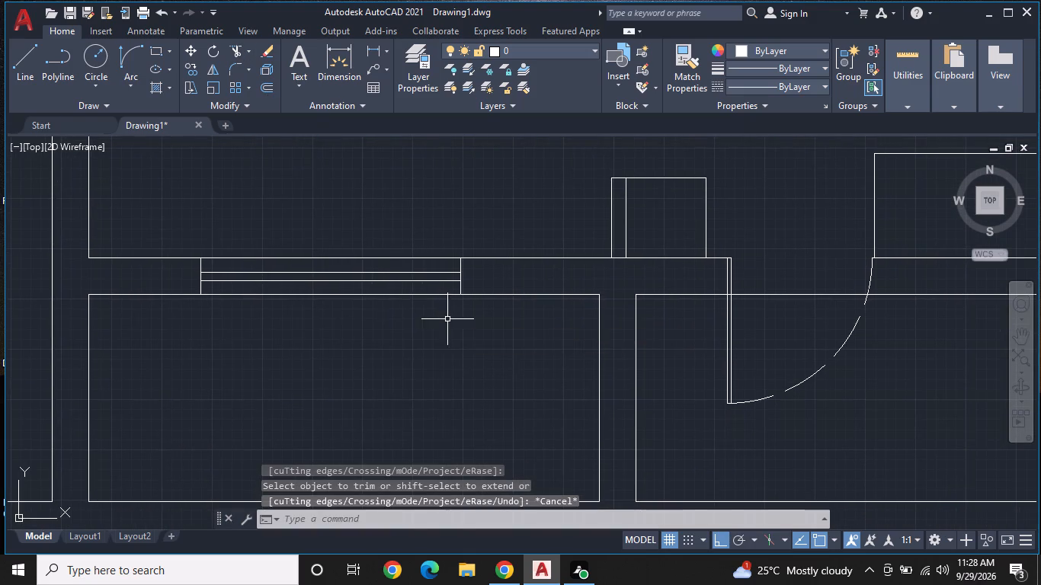
# Draw two short lines across the south exterior wall's thickness, below the narrow room east of the large southwest room.
pyautogui.scroll(-2, 414, 328)
pyautogui.moveTo(412, 328); pyautogui.dragTo(381, 381, button='middle')
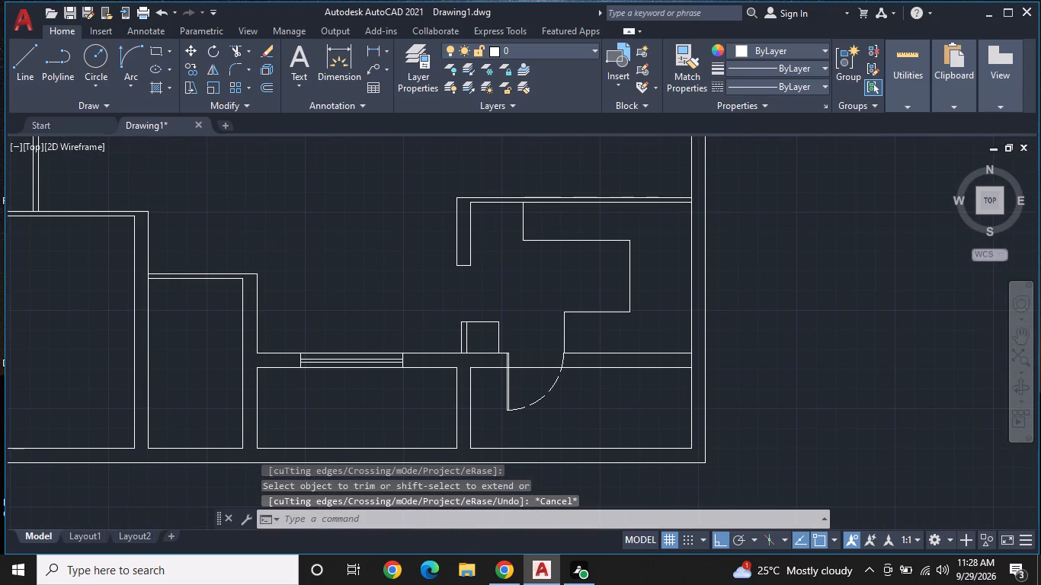
pyautogui.moveTo(381, 381); pyautogui.dragTo(431, 381, button='middle')
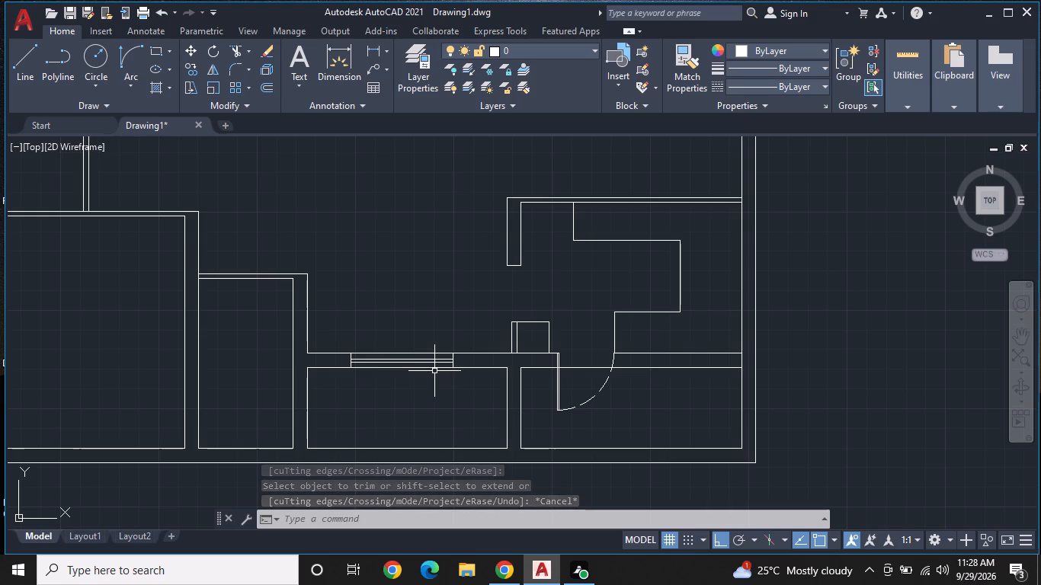
pyautogui.moveTo(408, 380); pyautogui.dragTo(417, 373, button='middle')
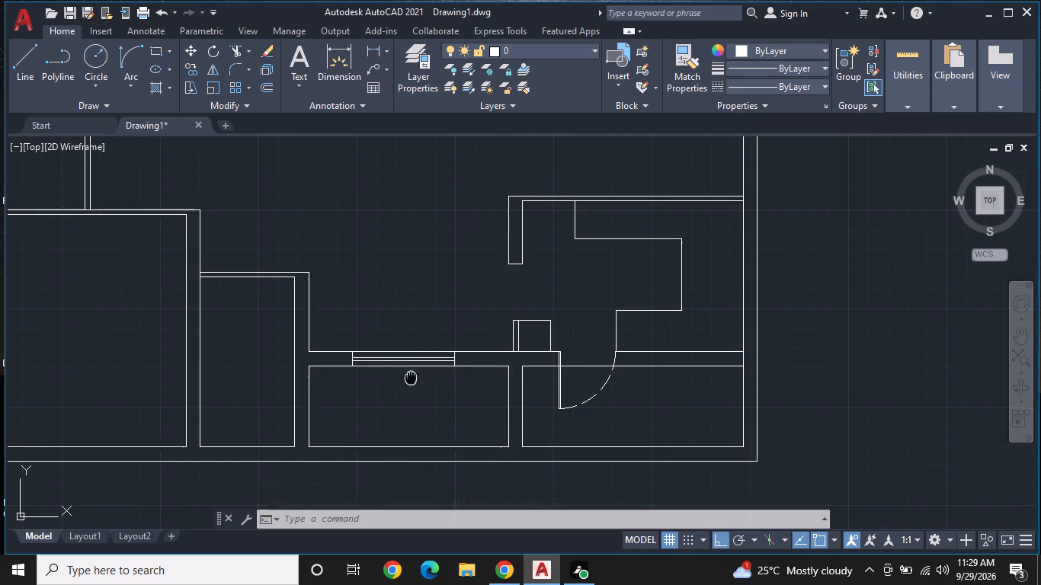
pyautogui.moveTo(417, 373); pyautogui.dragTo(574, 343, button='middle')
pyautogui.moveTo(582, 360); pyautogui.dragTo(633, 331, button='middle')
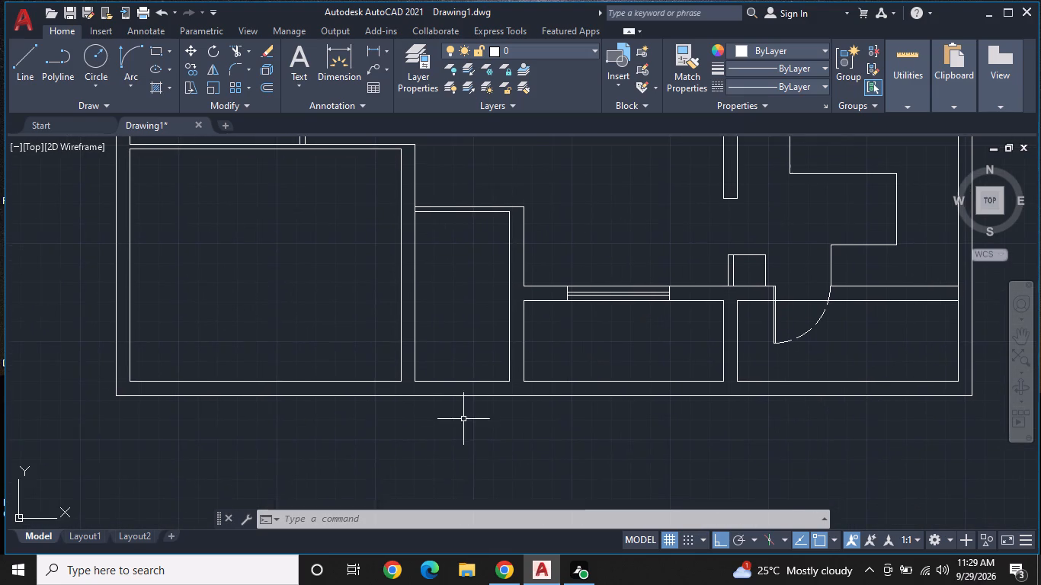
pyautogui.scroll(1, 463, 419)
pyautogui.write('L')
pyautogui.press('space')
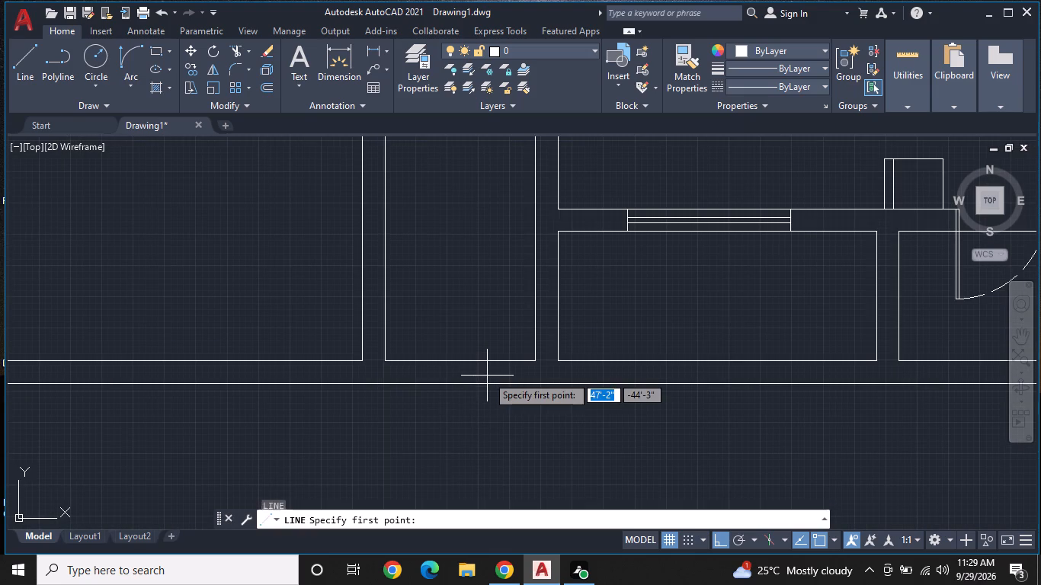
pyautogui.click(501, 362)
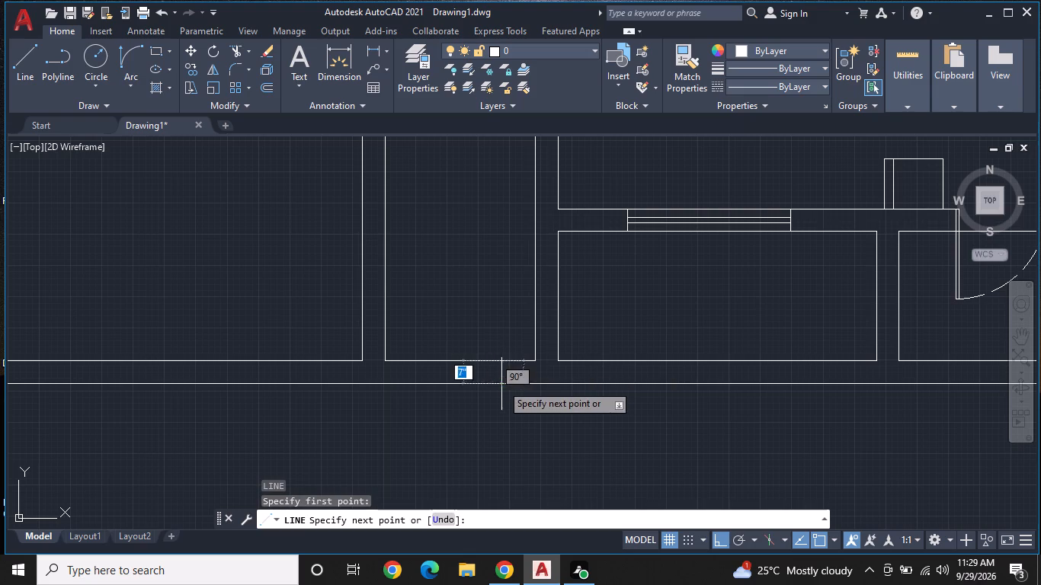
pyautogui.click(506, 381)
pyautogui.press('space')
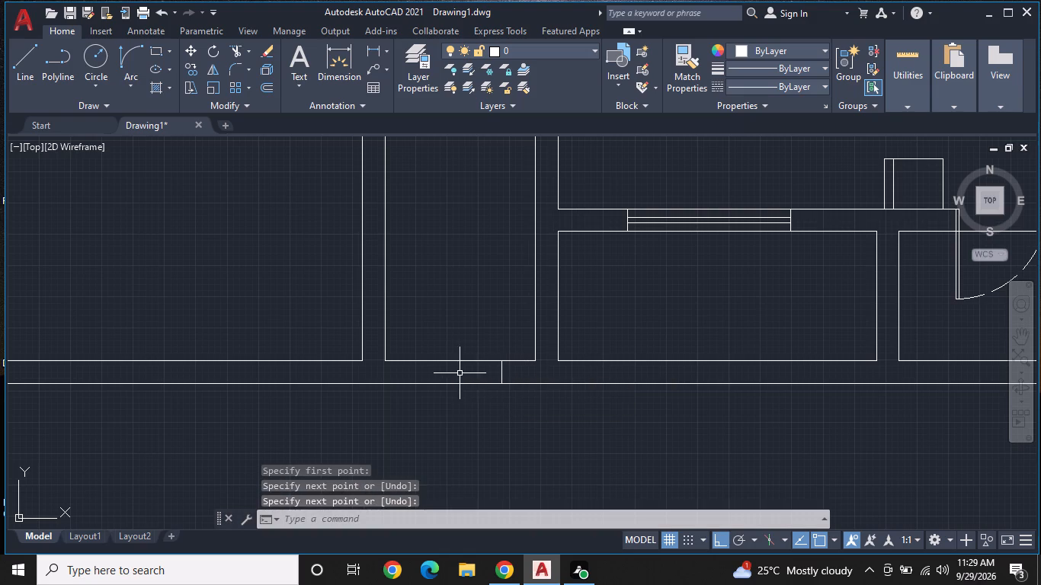
pyautogui.press('space')
pyautogui.click(443, 360)
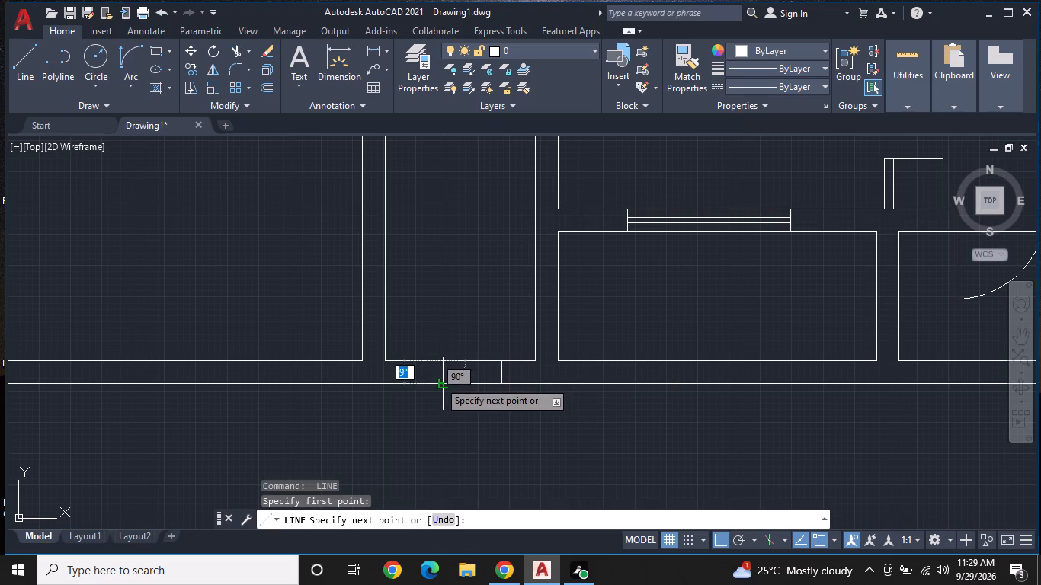
pyautogui.click(439, 381)
pyautogui.press('space')
# Draw a horizontal line inside the south wall joining the midpoints of the two crossing lines.
pyautogui.scroll(2, 445, 380)
pyautogui.press('space')
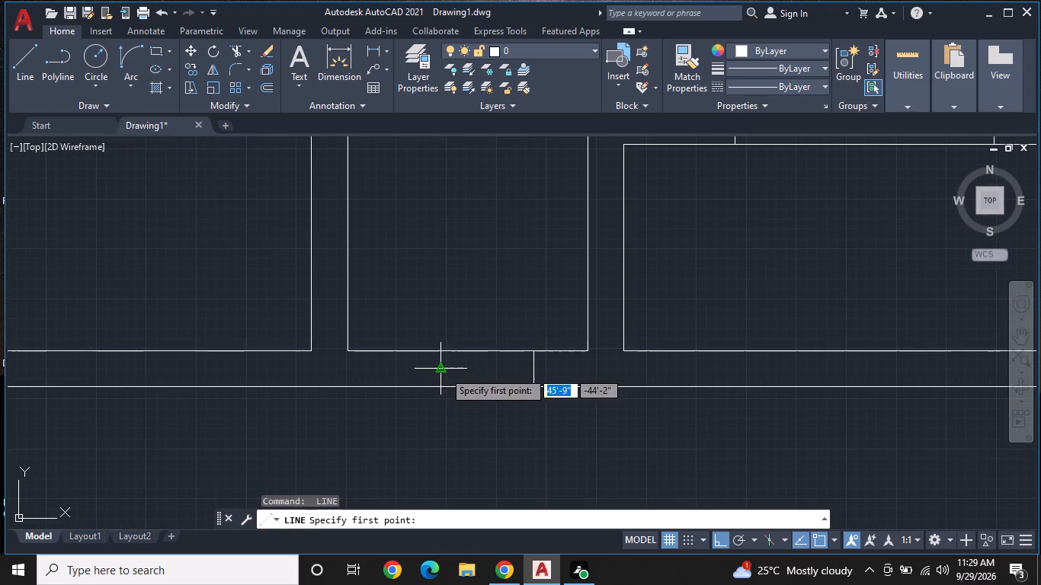
pyautogui.click(444, 371)
pyautogui.click(531, 373)
pyautogui.press('space')
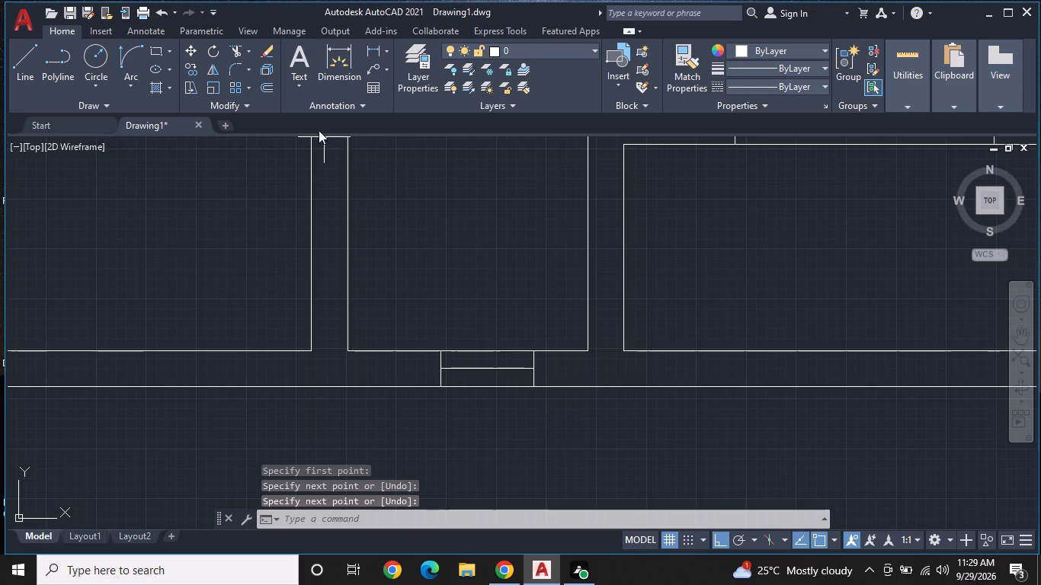
# Offset the south wall window's centre line 1" to the north and 1" to the south.
pyautogui.click(265, 86)
pyautogui.press('space')
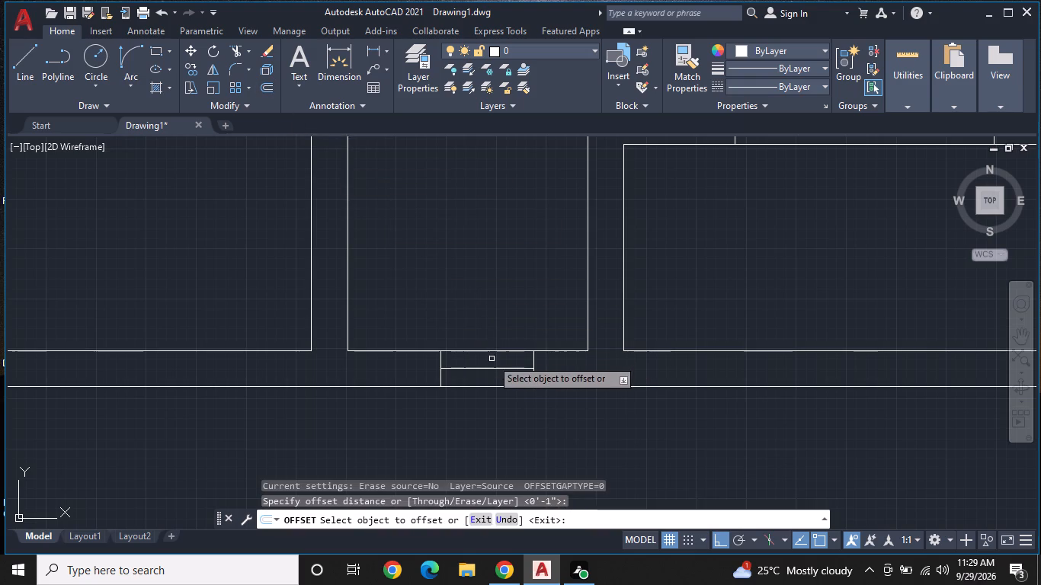
pyautogui.click(488, 369)
pyautogui.click(492, 354)
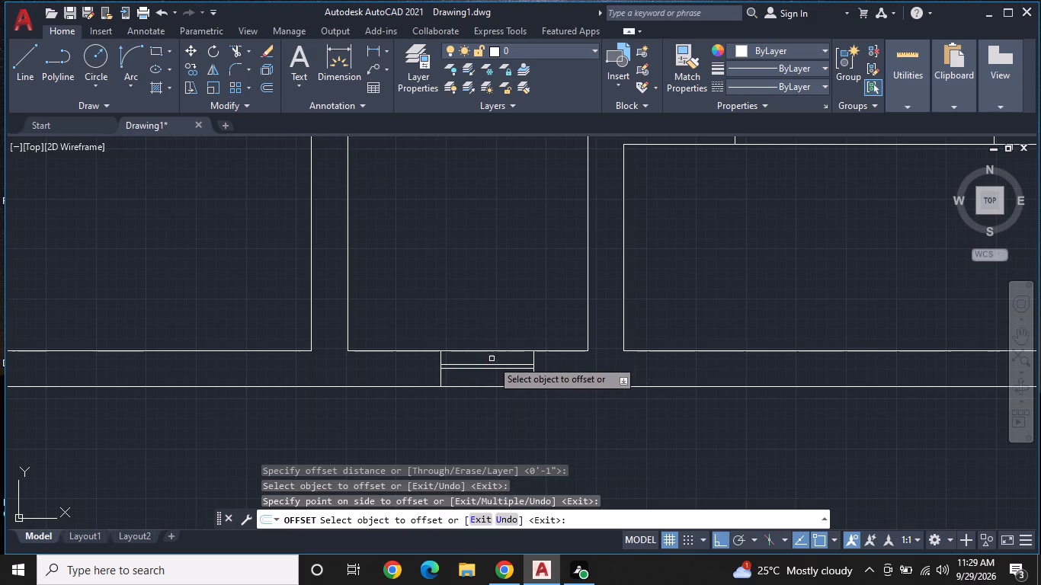
pyautogui.scroll(2, 486, 372)
pyautogui.click(485, 369)
pyautogui.click(485, 393)
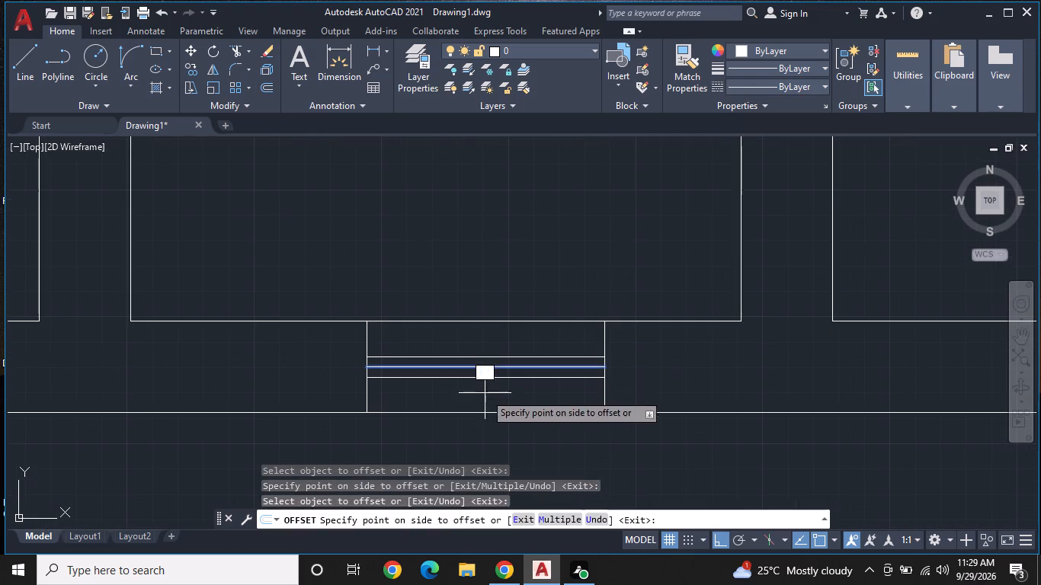
pyautogui.press('space')
# Trim away the south wall window's original centre line between its two offset lines.
pyautogui.click(239, 45)
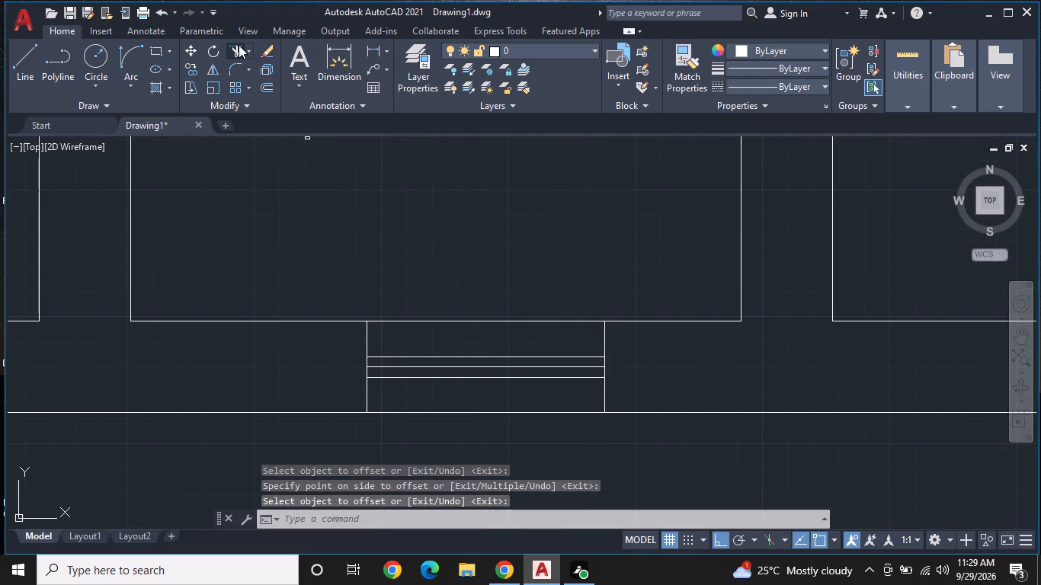
pyautogui.click(437, 369)
pyautogui.scroll(-2, 437, 369)
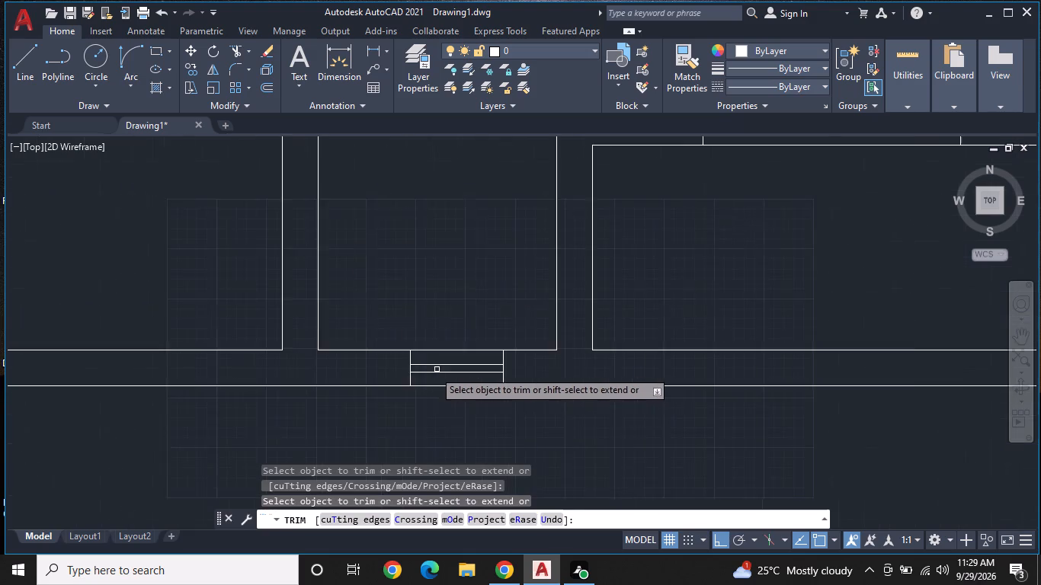
pyautogui.moveTo(428, 380); pyautogui.dragTo(681, 390, button='middle')
pyautogui.moveTo(429, 395); pyautogui.dragTo(564, 384, button='middle')
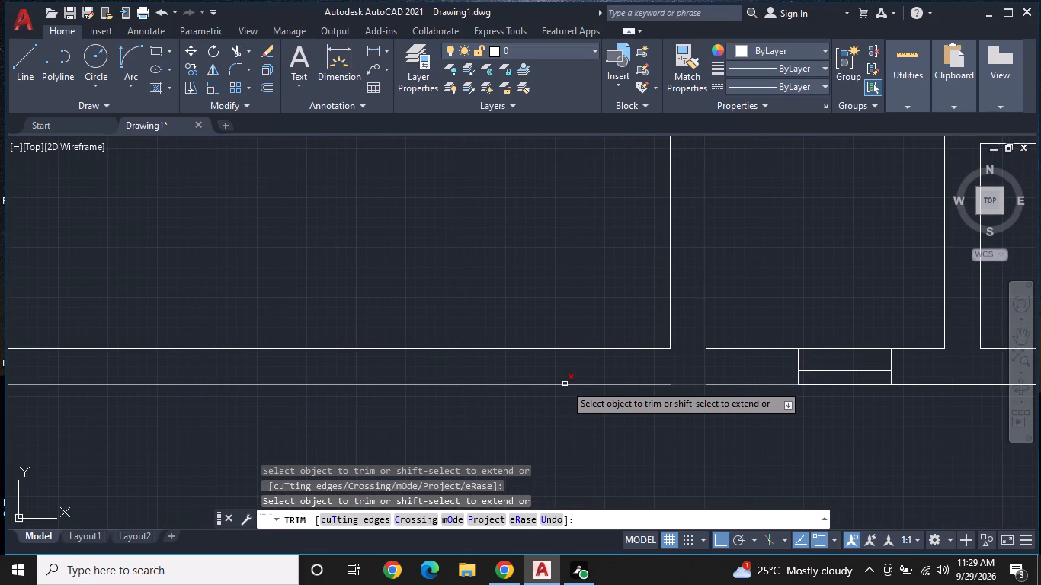
pyautogui.press('Escape')
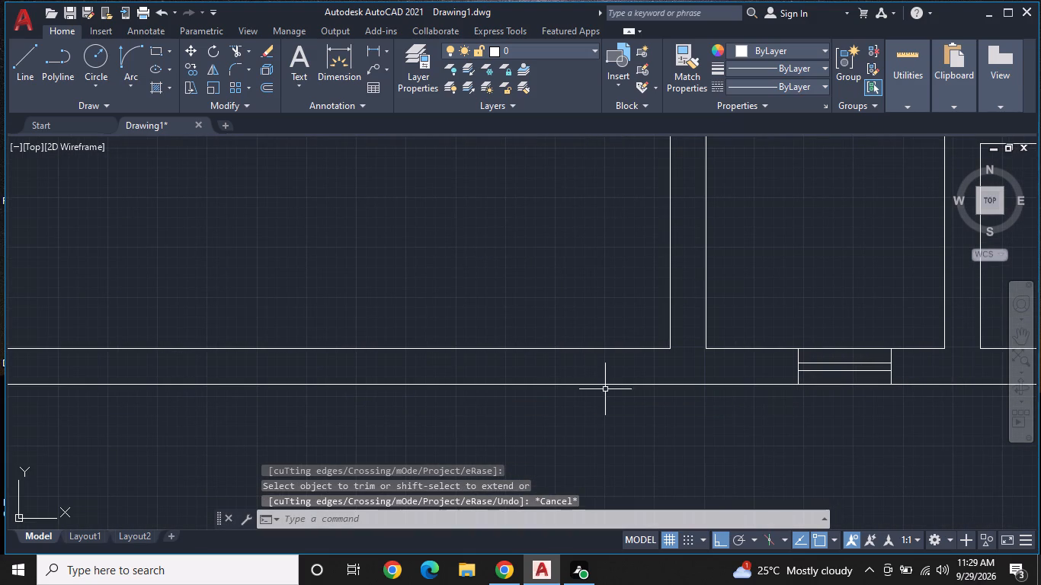
# Copy the narrow room's complete south window about 6'-10" west along the wall into the large southwest room's south wall.
pyautogui.click(893, 358)
pyautogui.click(798, 362)
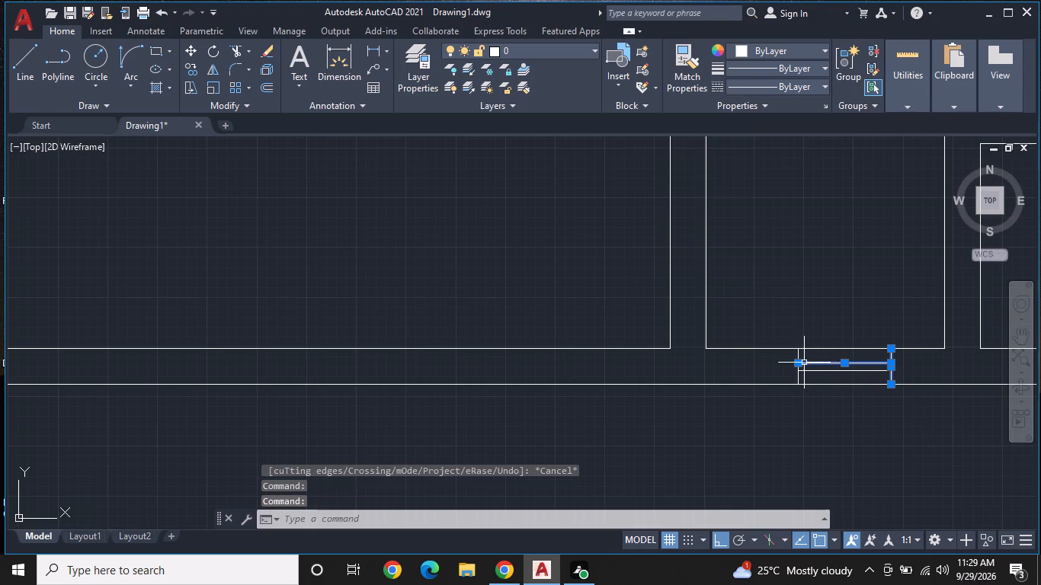
pyautogui.click(799, 373)
pyautogui.scroll(3, 807, 369)
pyautogui.click(764, 331)
pyautogui.rightClick(750, 328)
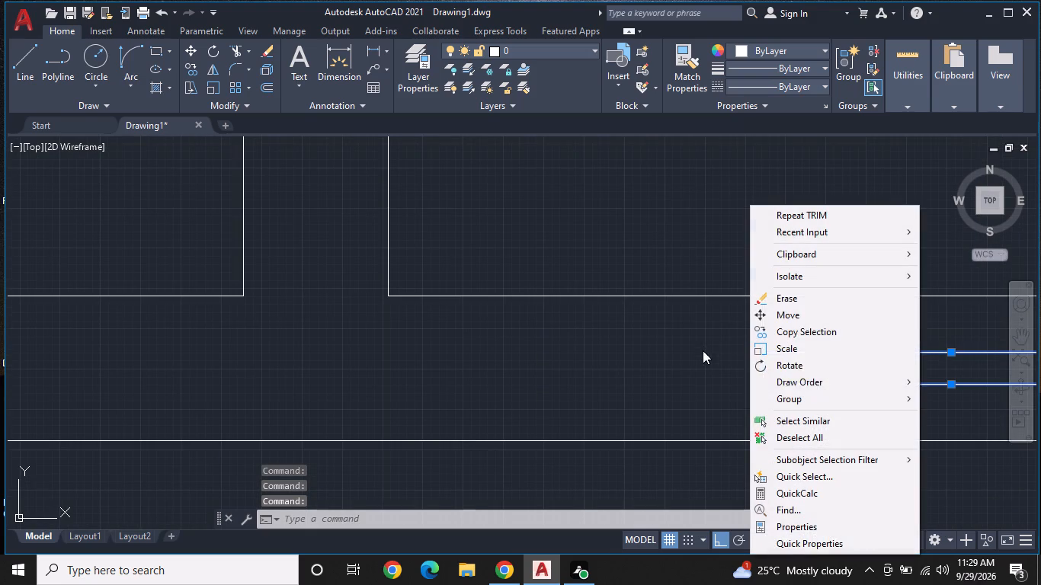
pyautogui.click(796, 334)
pyautogui.scroll(-2, 803, 349)
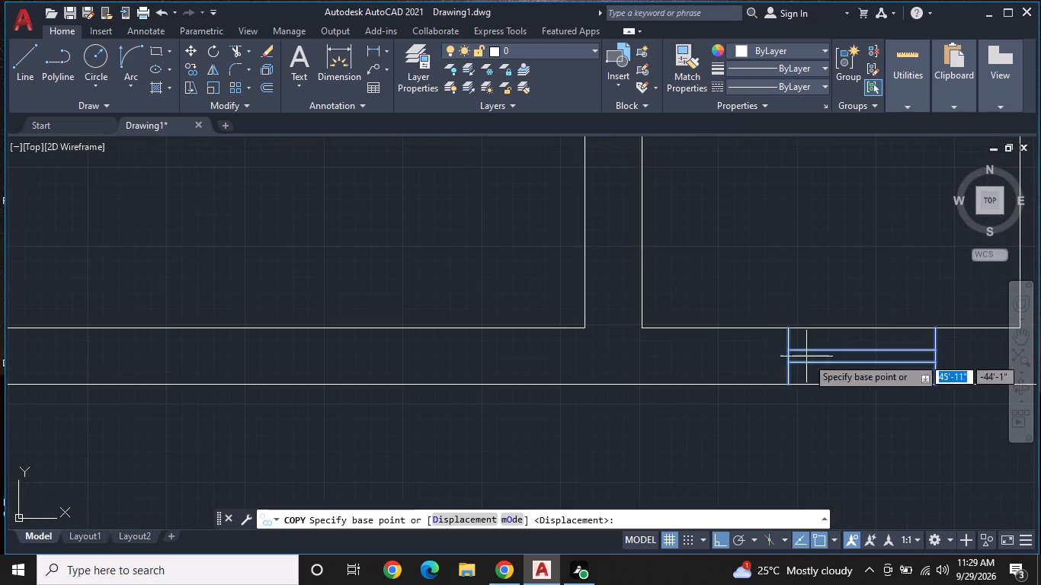
pyautogui.moveTo(813, 361); pyautogui.dragTo(504, 381, button='middle')
pyautogui.scroll(-2, 504, 381)
pyautogui.click(553, 393)
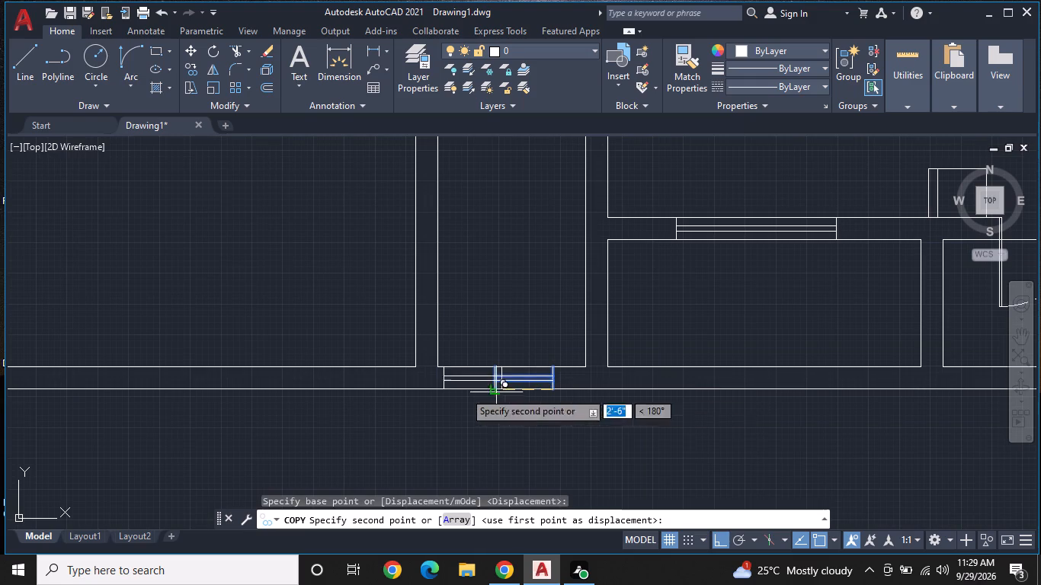
pyautogui.moveTo(352, 403); pyautogui.dragTo(445, 408, button='middle')
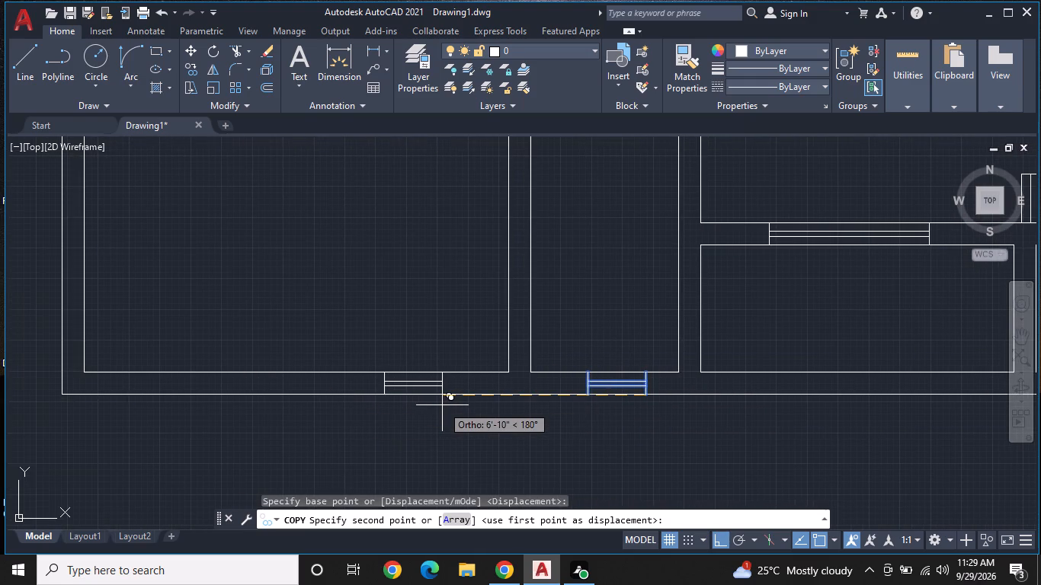
pyautogui.click(440, 398)
pyautogui.press('Escape')
# Draw a short line across the west exterior wall's thickness, near the north end of the large southwest room.
pyautogui.scroll(-2, 440, 395)
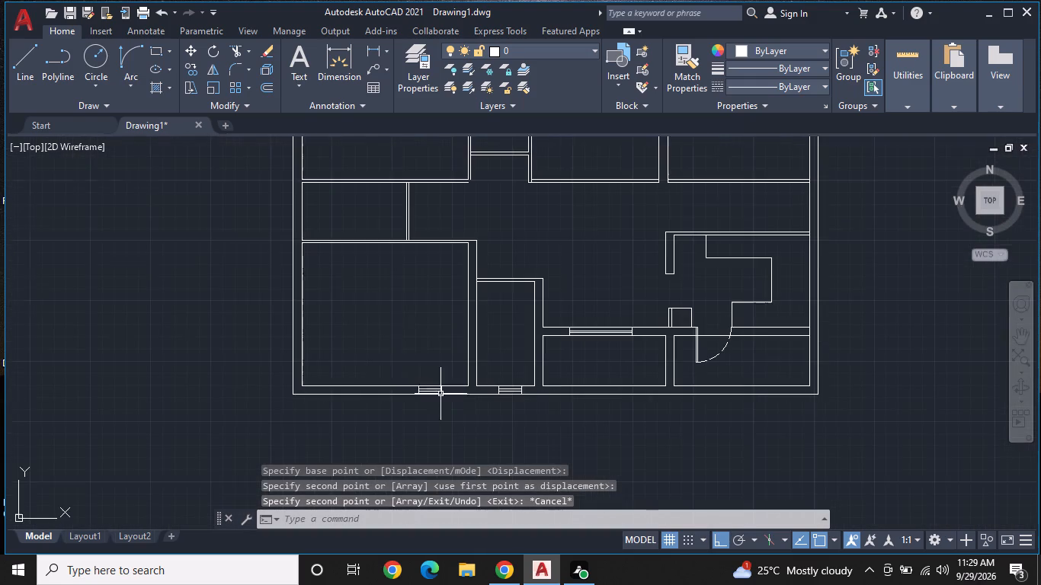
pyautogui.moveTo(396, 357); pyautogui.dragTo(527, 453, button='middle')
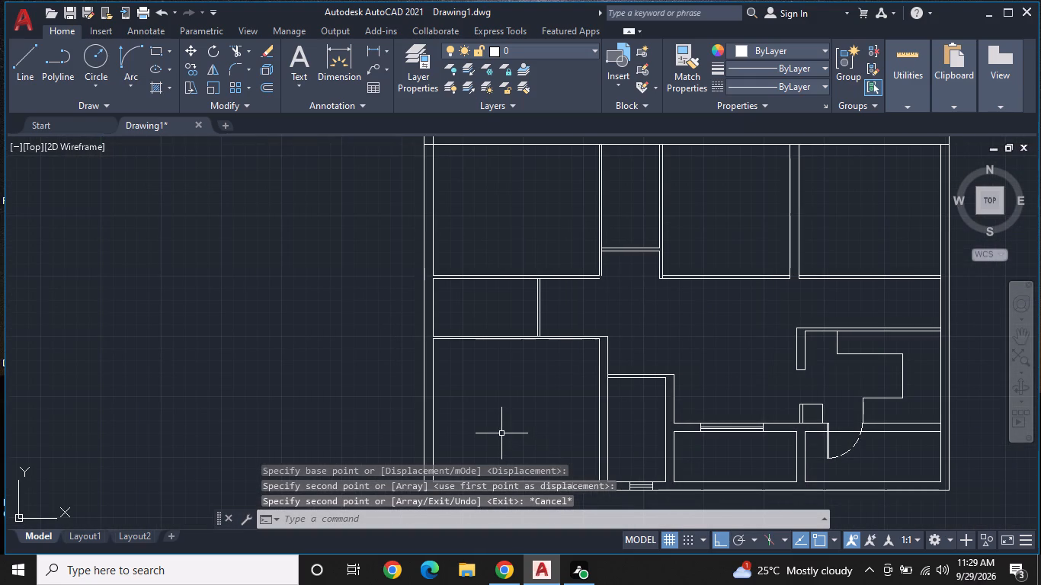
pyautogui.moveTo(475, 417); pyautogui.dragTo(507, 465, button='middle')
pyautogui.moveTo(508, 445); pyautogui.dragTo(524, 380, button='middle')
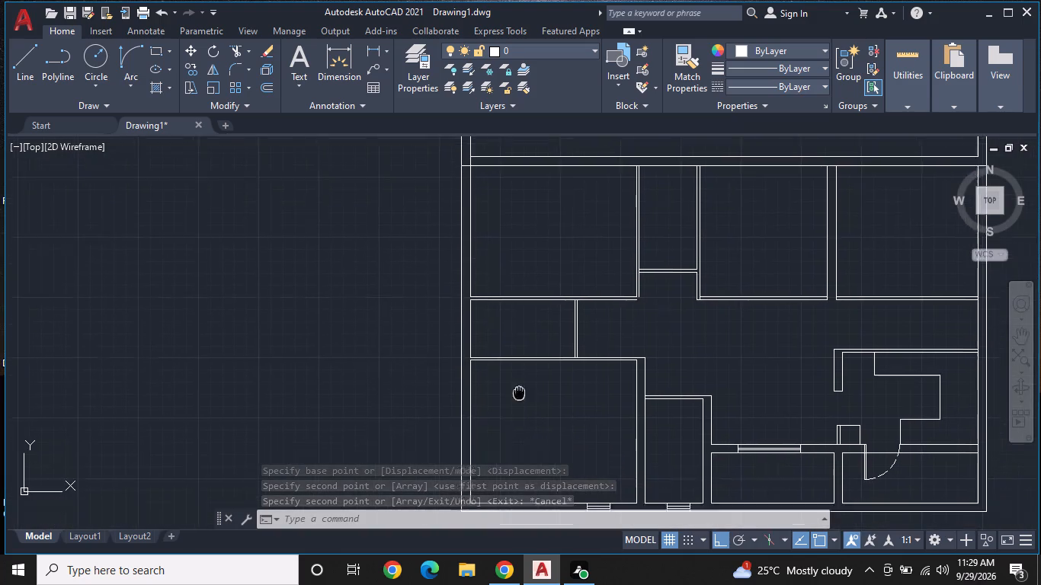
pyautogui.moveTo(524, 380); pyautogui.dragTo(530, 347, button='middle')
pyautogui.press('space')
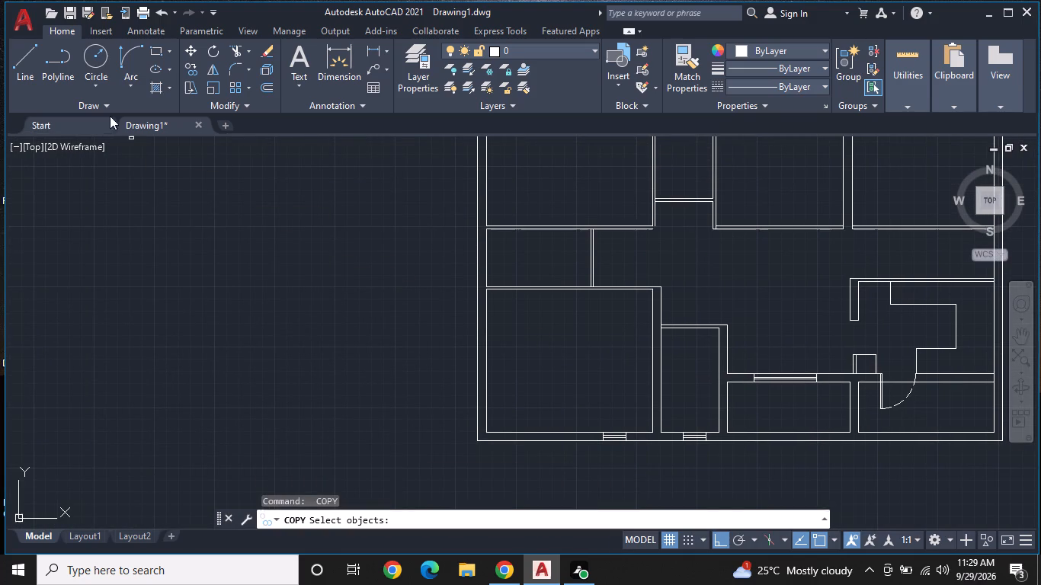
pyautogui.press('Escape')
pyautogui.click(20, 58)
pyautogui.scroll(1, 490, 350)
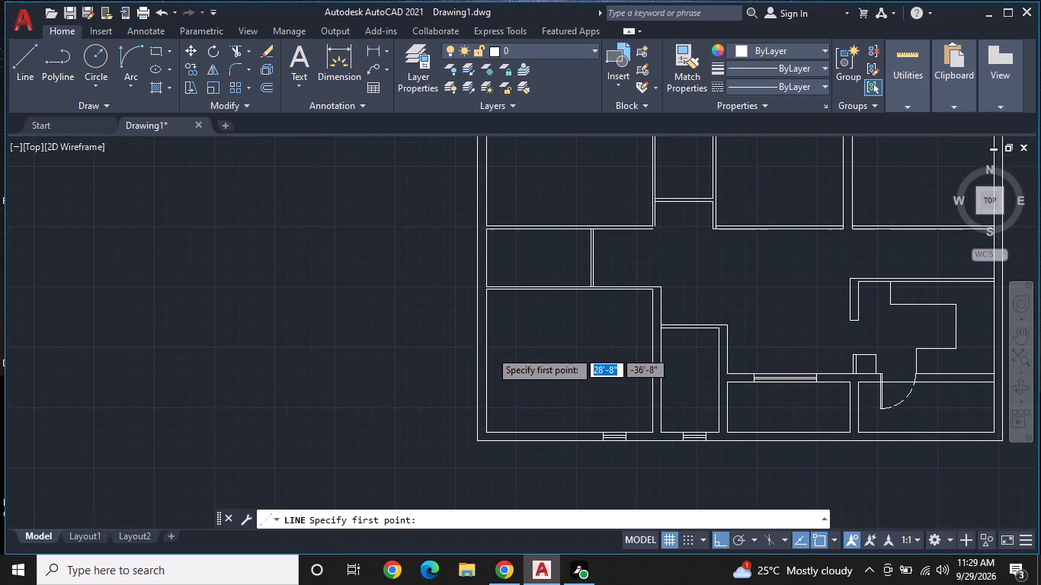
pyautogui.scroll(1, 490, 350)
pyautogui.click(478, 254)
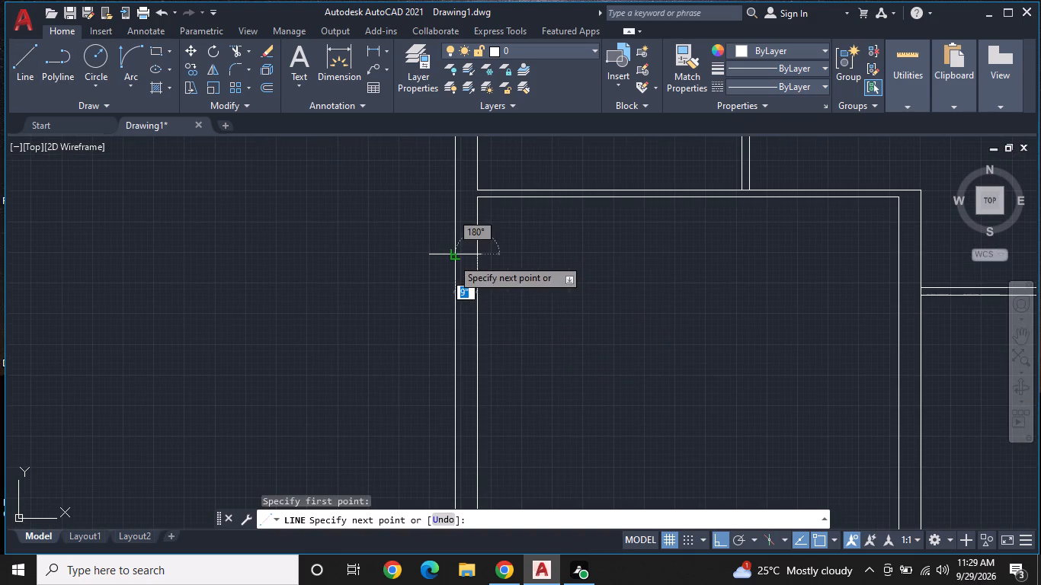
pyautogui.click(452, 258)
pyautogui.press('space')
# Draw a vertical line about 3'-2" long southward inside the west wall, starting from the crossing line's midpoint.
pyautogui.scroll(2, 467, 264)
pyautogui.press('space')
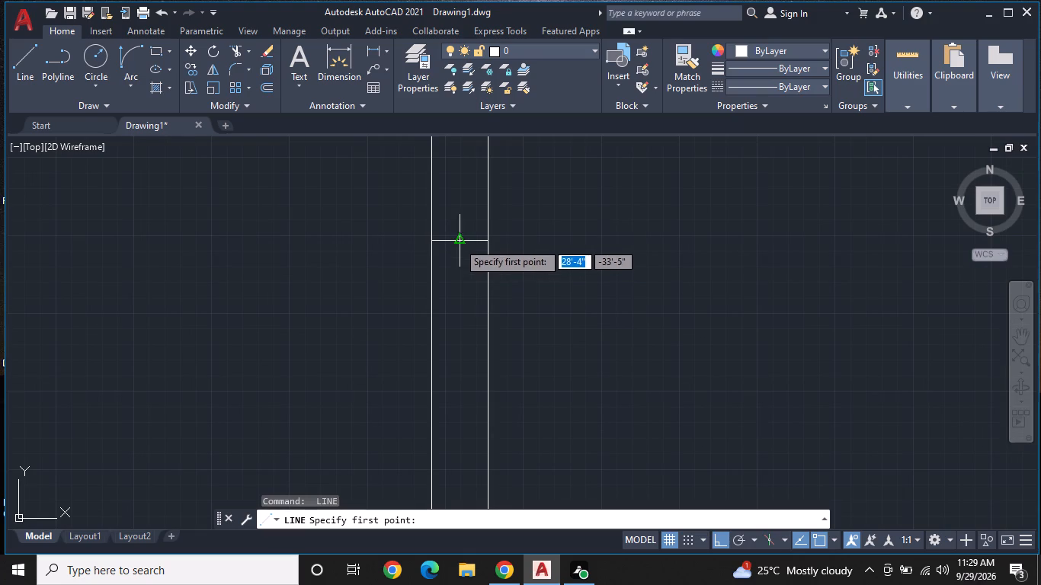
pyautogui.click(457, 239)
pyautogui.moveTo(466, 391); pyautogui.dragTo(462, 276, button='middle')
pyautogui.scroll(-2, 460, 273)
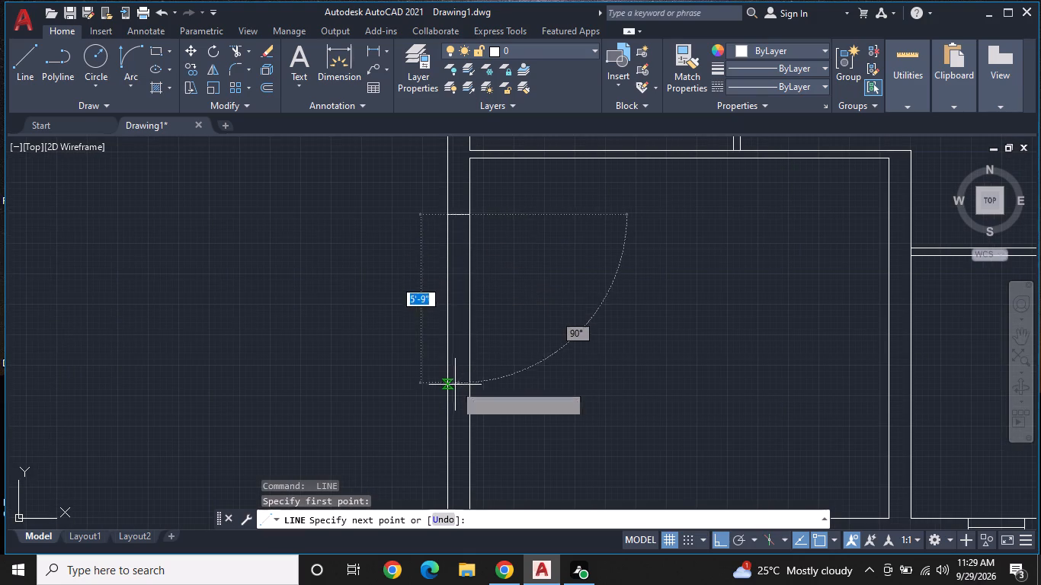
pyautogui.middleClick(454, 388)
pyautogui.scroll(1, 466, 349)
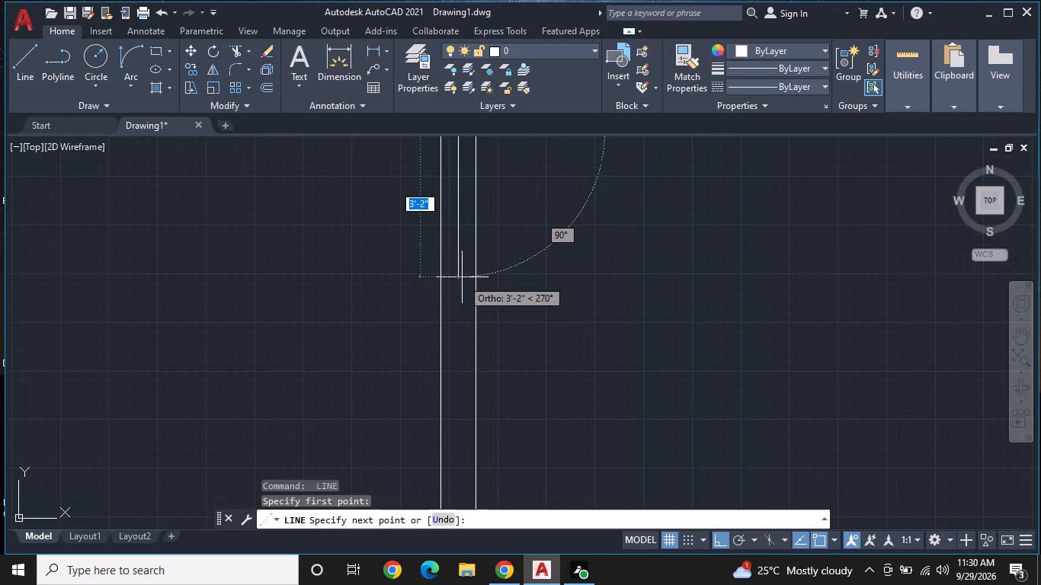
pyautogui.click(462, 273)
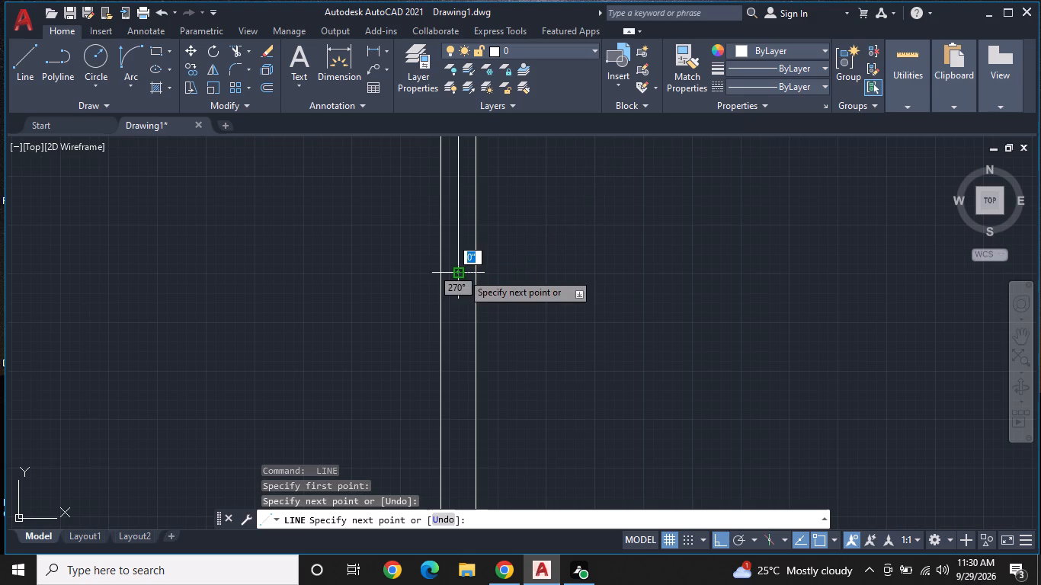
# Continue from the vertical line's south end with segments spanning the west wall's full thickness to close the window opening.
pyautogui.click(440, 268)
pyautogui.click(474, 268)
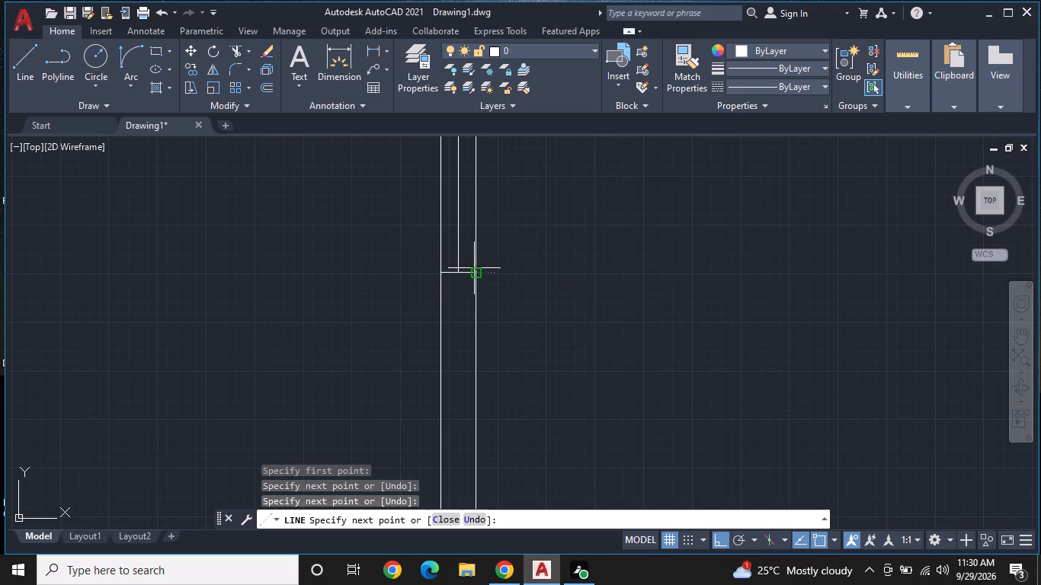
# Replace the centre line of the large southwest room's west window with two parallel lines offset 1" to either side.
pyautogui.press('space')
pyautogui.moveTo(476, 274); pyautogui.dragTo(463, 371, button='middle')
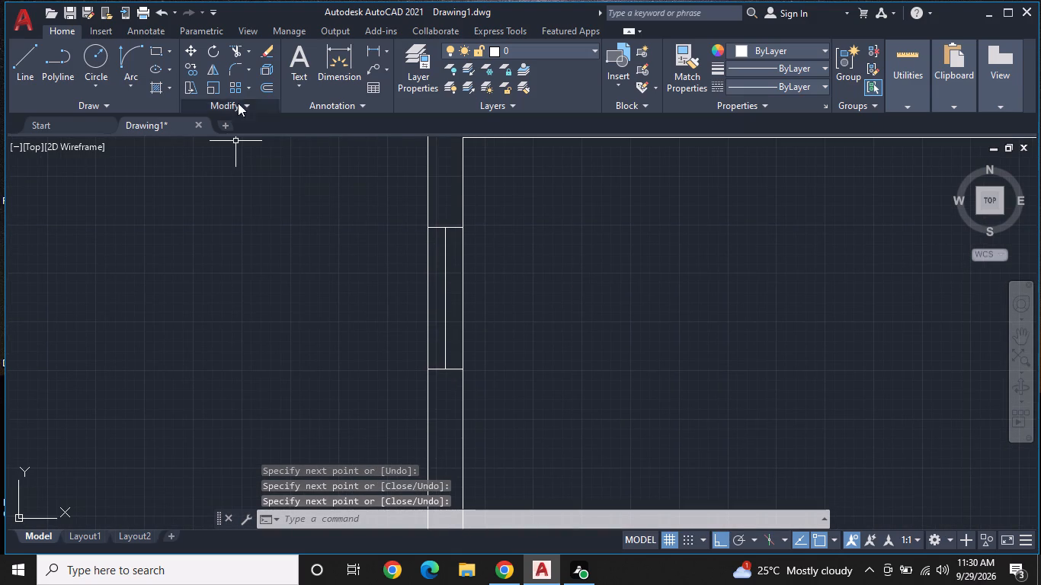
pyautogui.click(262, 86)
pyautogui.press('space')
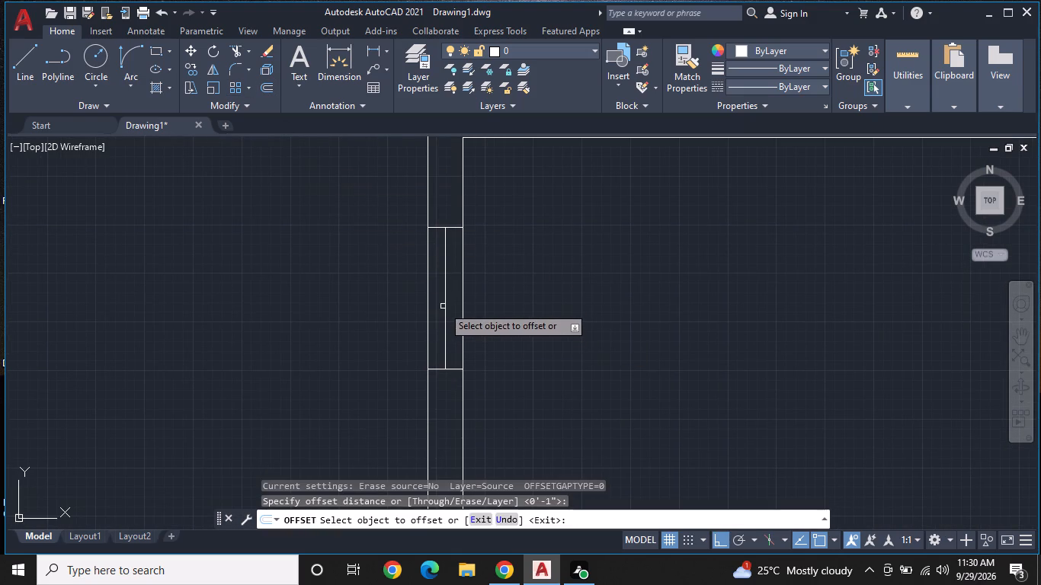
pyautogui.click(444, 301)
pyautogui.click(432, 298)
pyautogui.scroll(2, 450, 300)
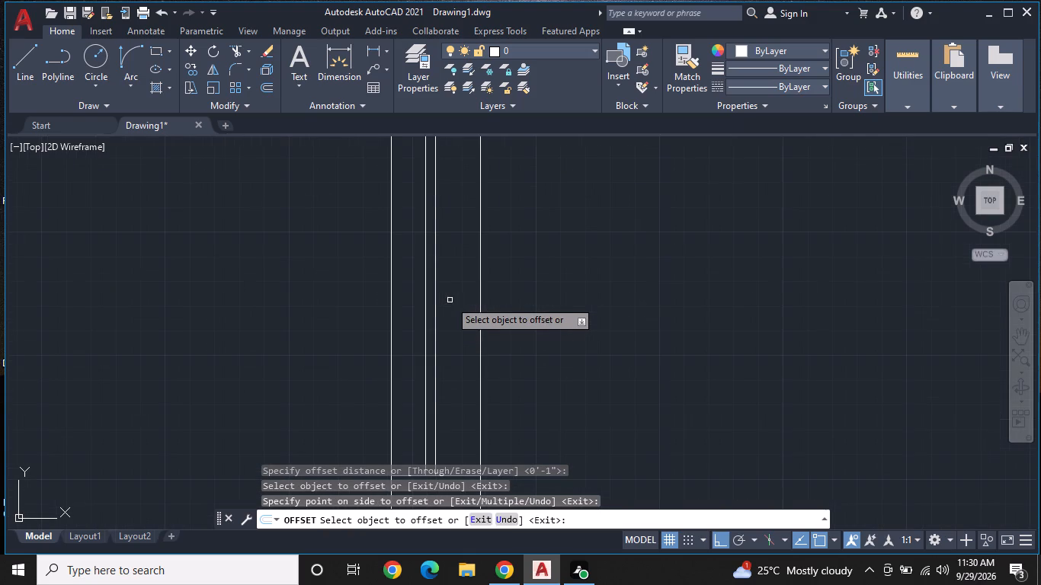
pyautogui.click(434, 298)
pyautogui.click(460, 300)
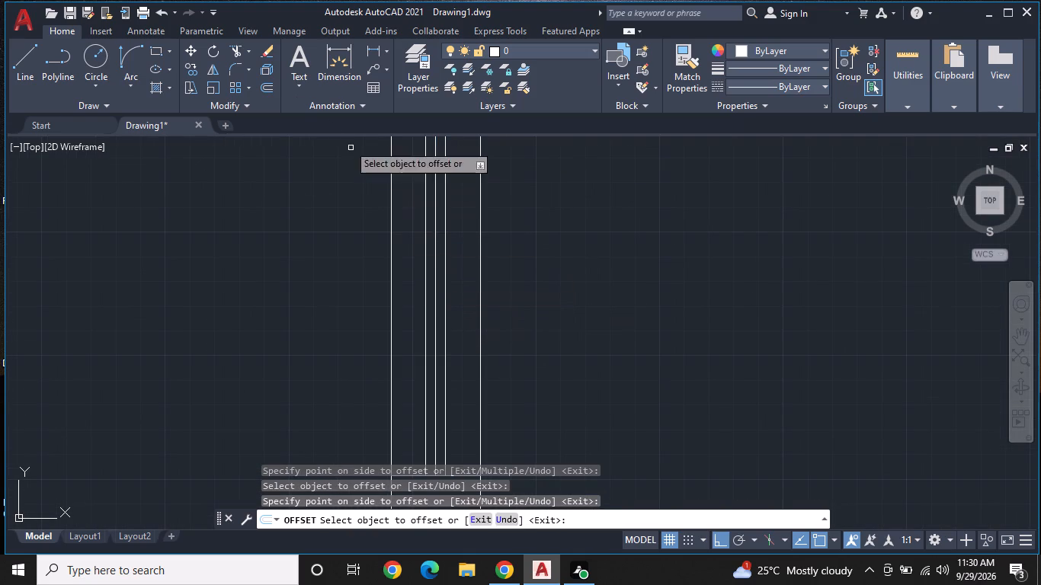
pyautogui.click(239, 50)
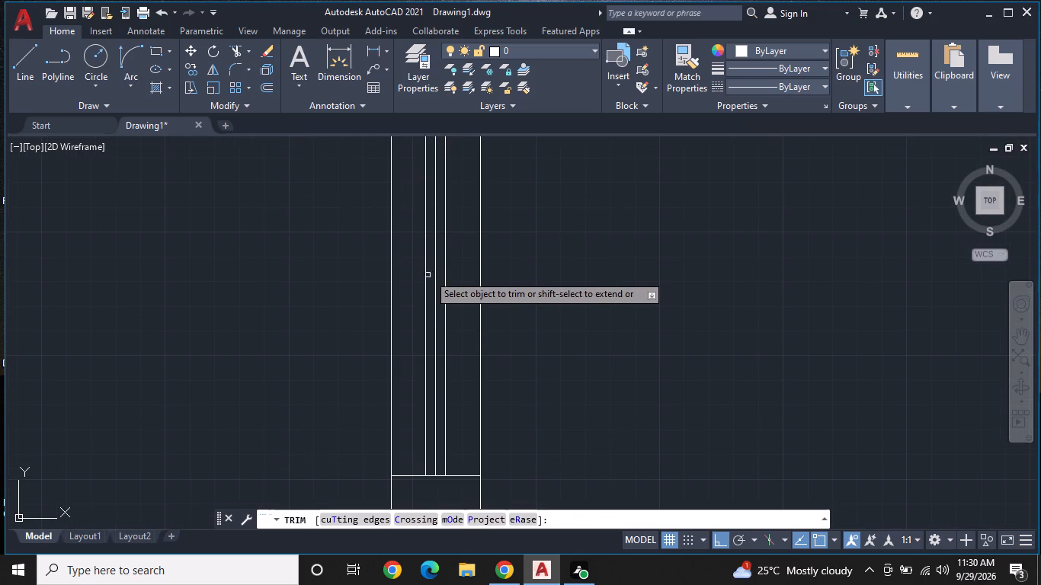
pyautogui.click(437, 265)
# Draw a short line across the west exterior wall's thickness in the small room just north of the large southwest room.
pyautogui.scroll(-2, 437, 264)
pyautogui.moveTo(469, 253); pyautogui.dragTo(495, 328, button='middle')
pyautogui.middleClick(495, 329)
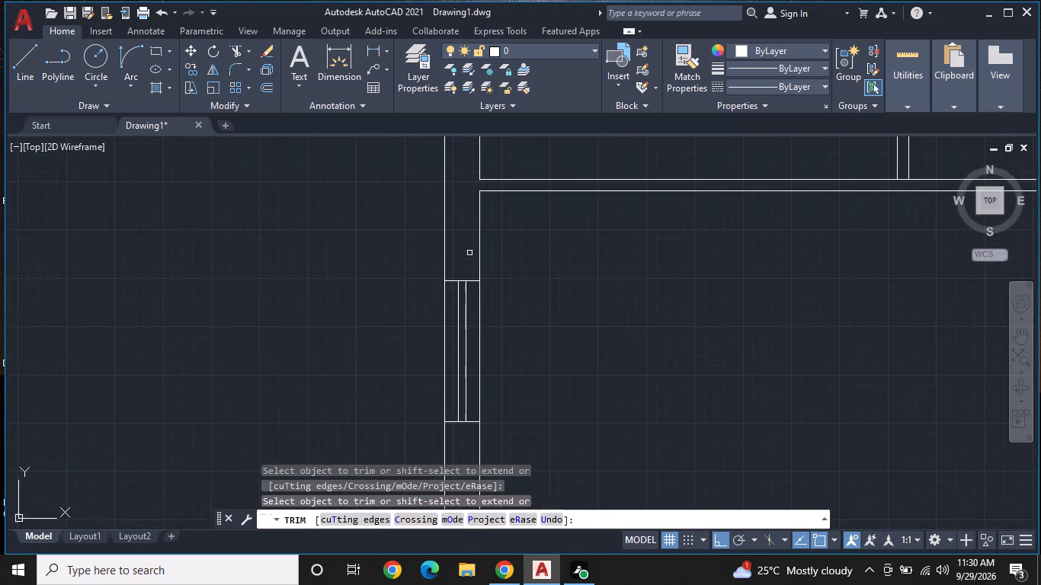
pyautogui.scroll(-1, 517, 315)
pyautogui.moveTo(518, 301); pyautogui.dragTo(552, 361, button='middle')
pyautogui.scroll(-1, 552, 361)
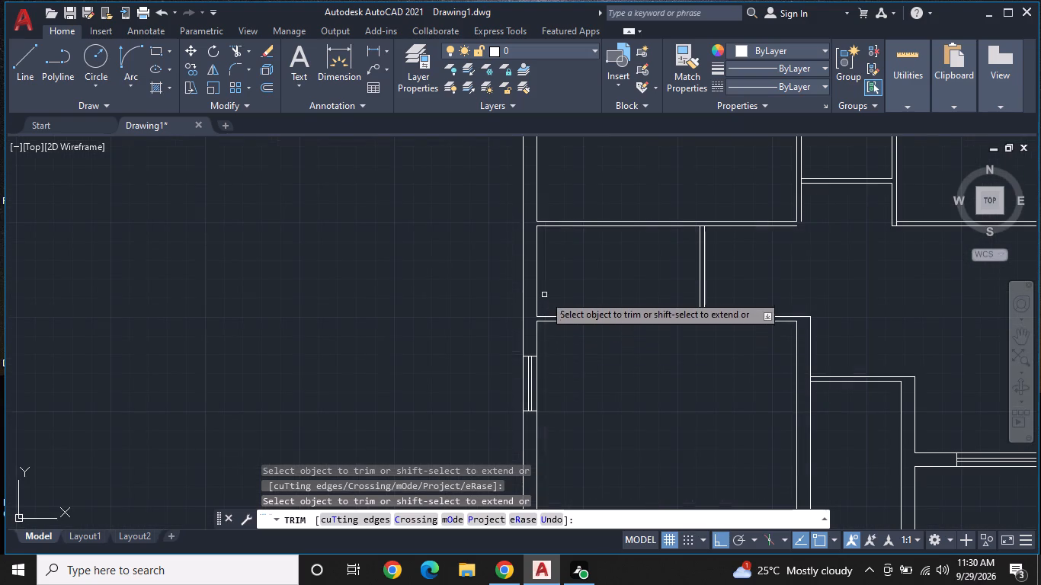
pyautogui.scroll(1, 544, 292)
pyautogui.click(15, 56)
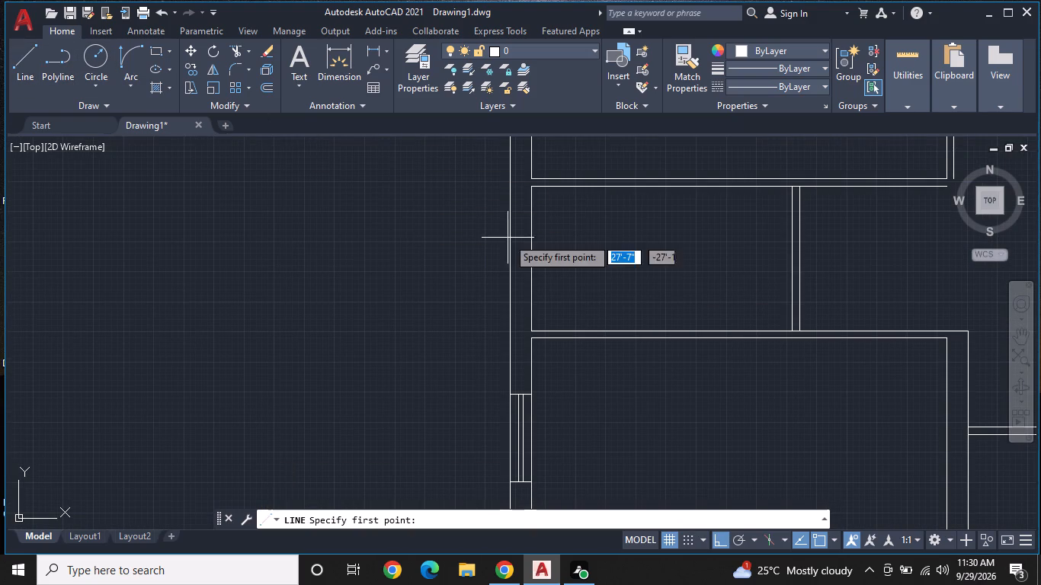
pyautogui.click(532, 284)
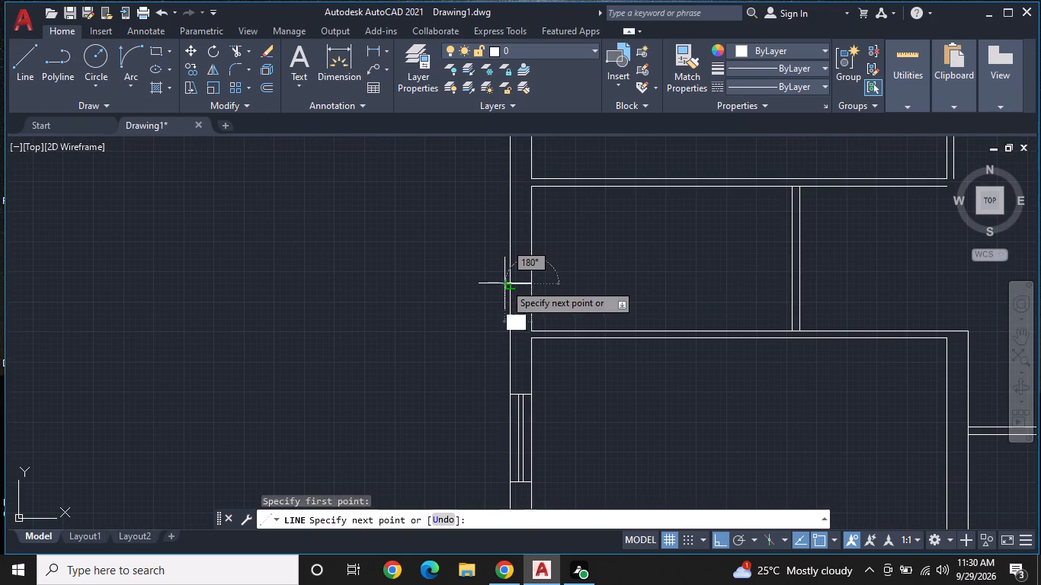
pyautogui.click(507, 283)
pyautogui.press('space')
# From the crossing line's midpoint, draw a vertical line about 2' northward and close its north end across the full wall thickness.
pyautogui.scroll(2, 513, 279)
pyautogui.press('space')
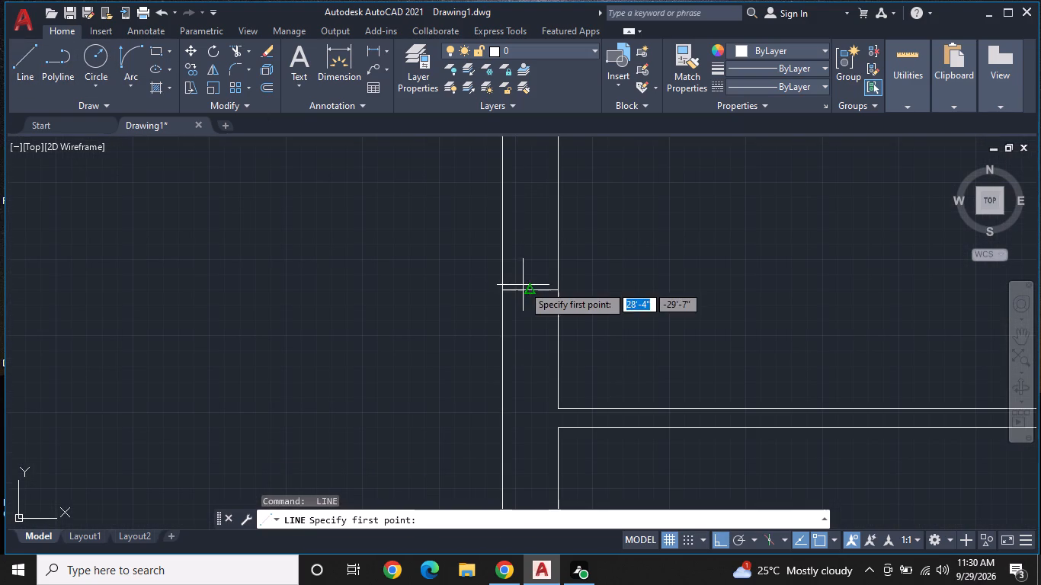
pyautogui.click(529, 288)
pyautogui.moveTo(536, 205); pyautogui.dragTo(501, 336, button='middle')
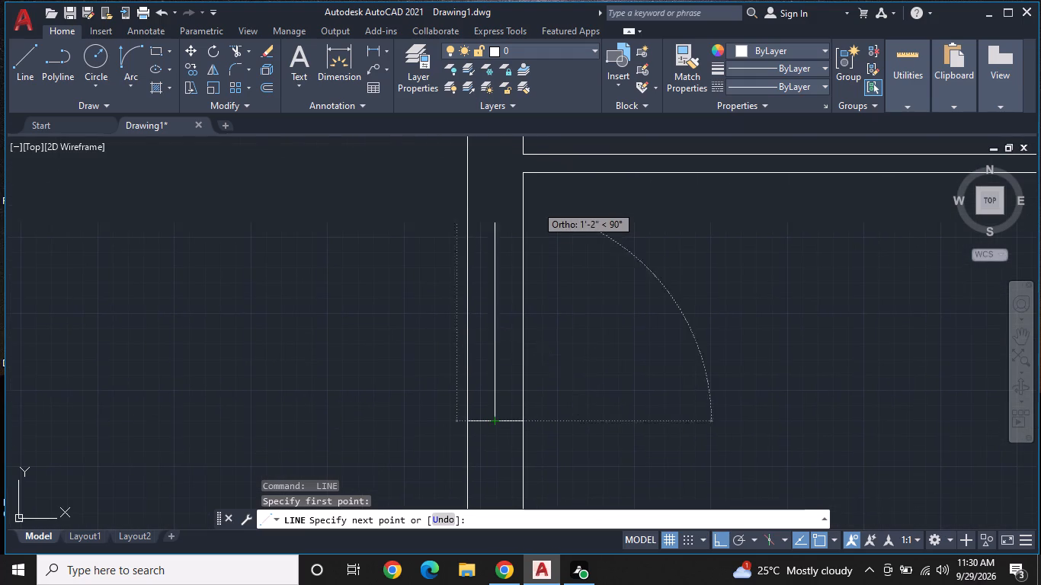
pyautogui.click(501, 274)
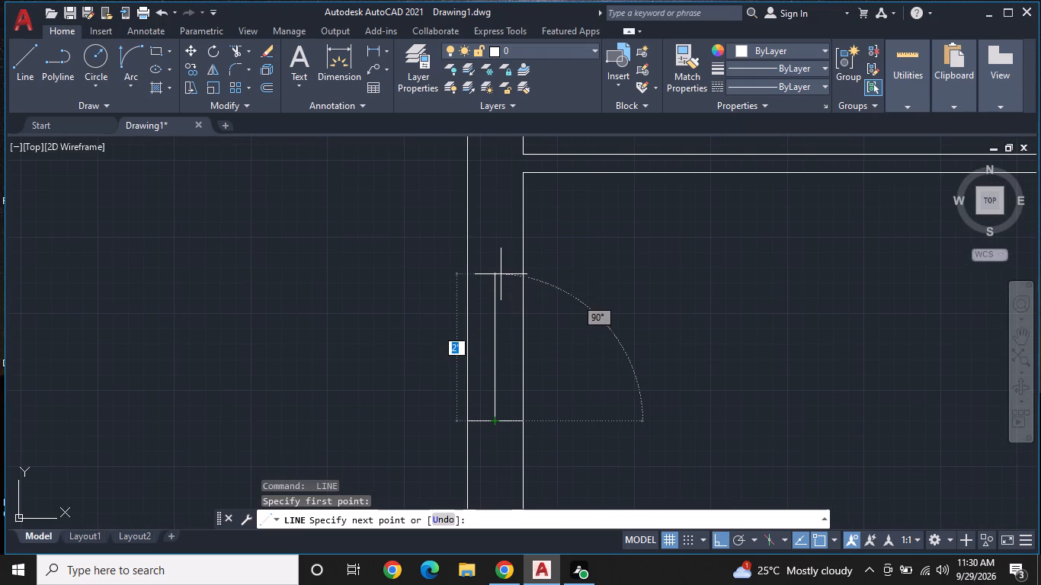
pyautogui.click(521, 274)
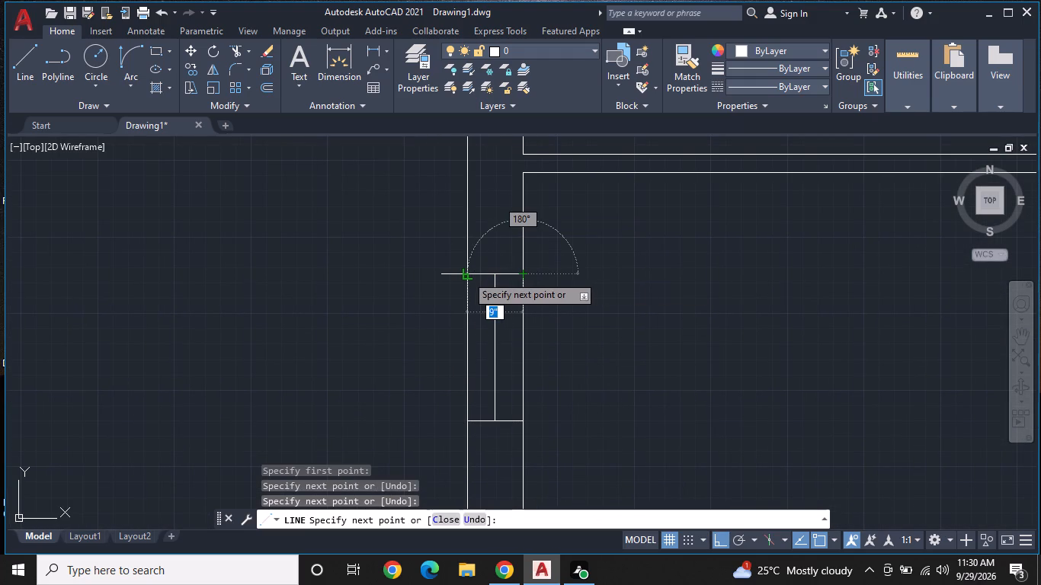
pyautogui.click(466, 275)
pyautogui.press('space')
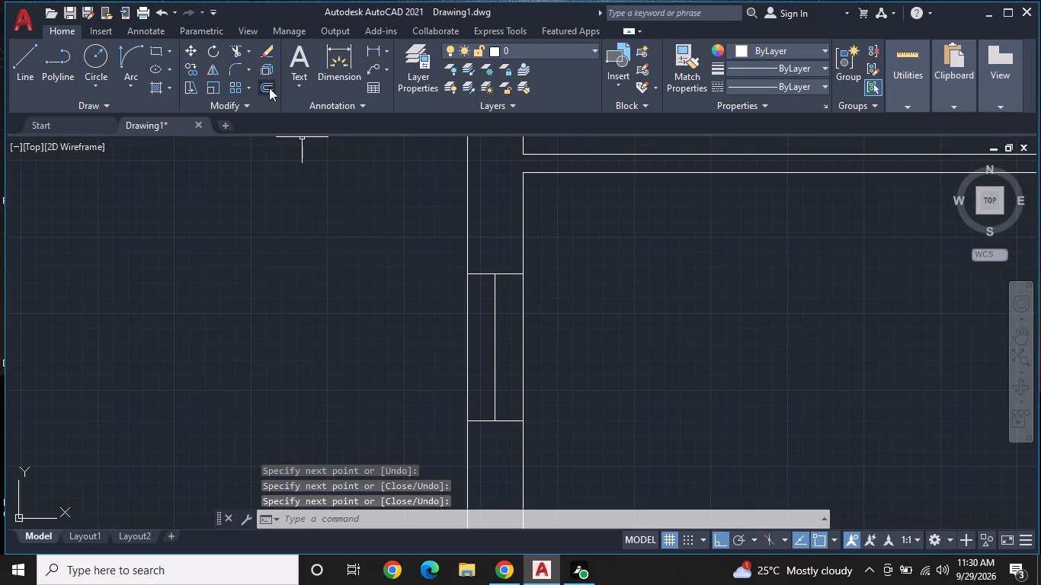
# Replace the small room's window centre line with two parallel lines offset 1" to either side.
pyautogui.click(269, 88)
pyautogui.press('space')
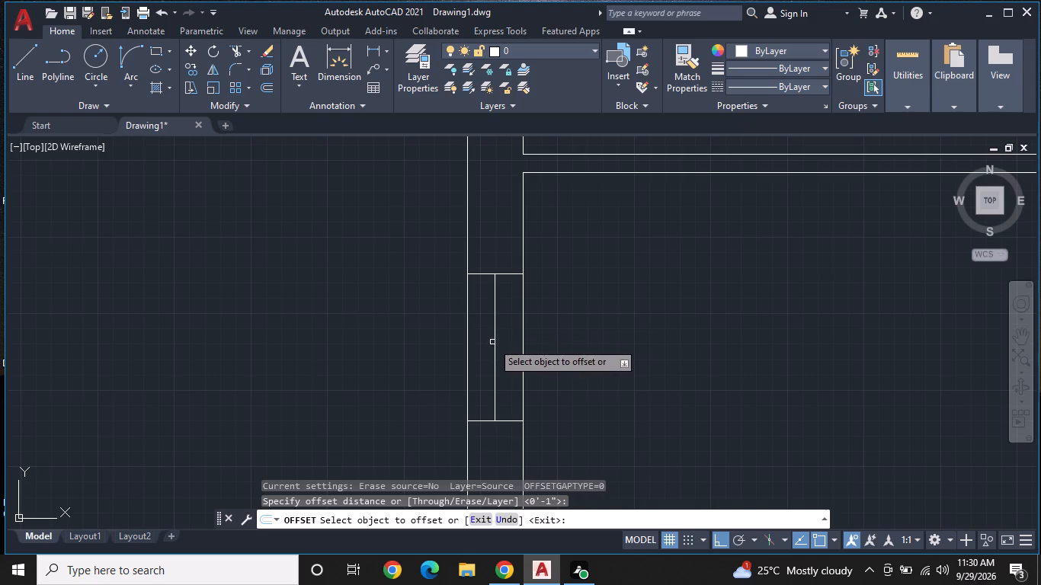
pyautogui.click(495, 347)
pyautogui.click(459, 347)
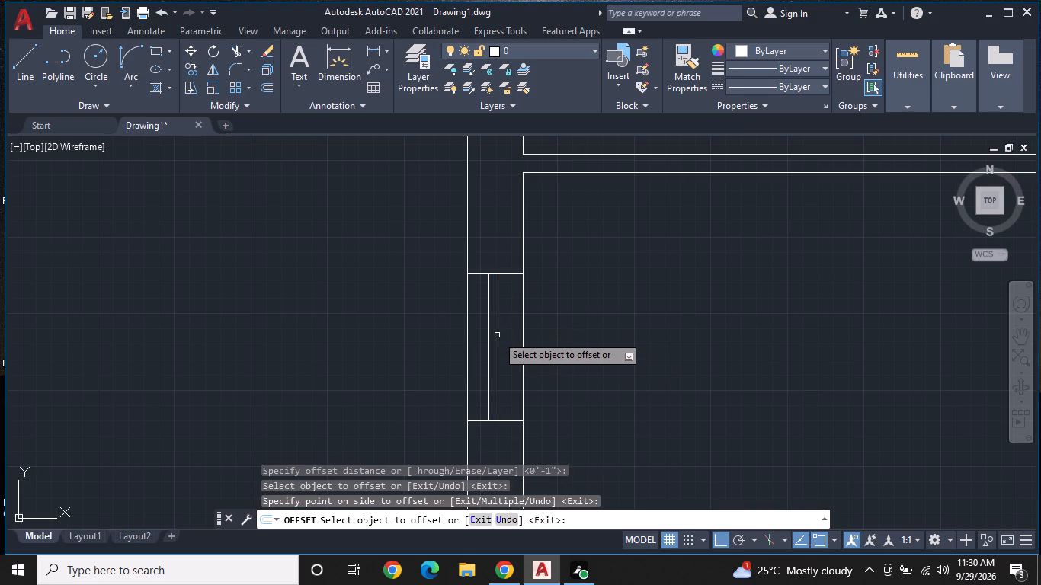
pyautogui.click(495, 333)
pyautogui.click(530, 331)
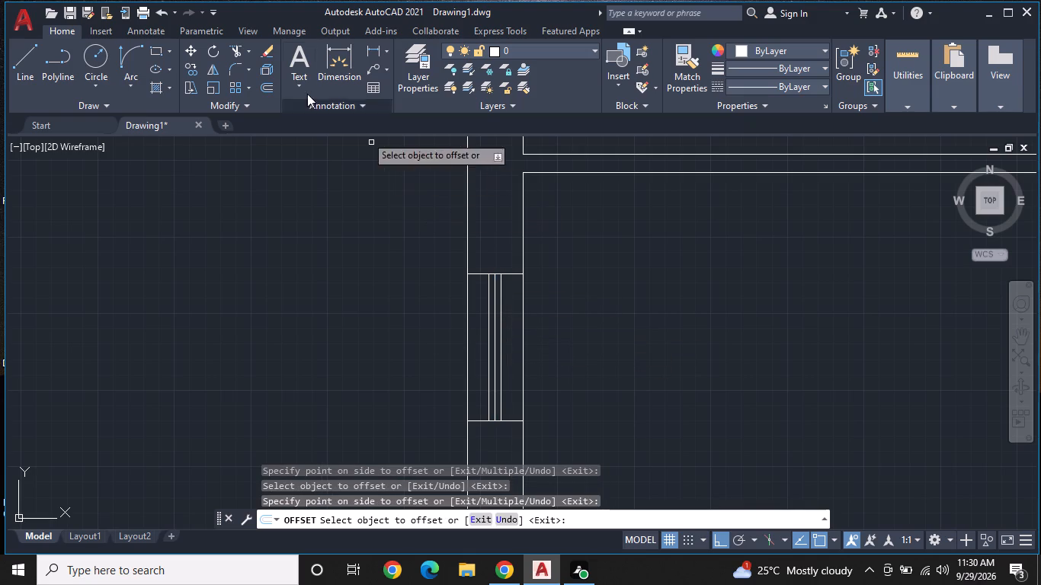
pyautogui.click(239, 53)
pyautogui.scroll(1, 501, 338)
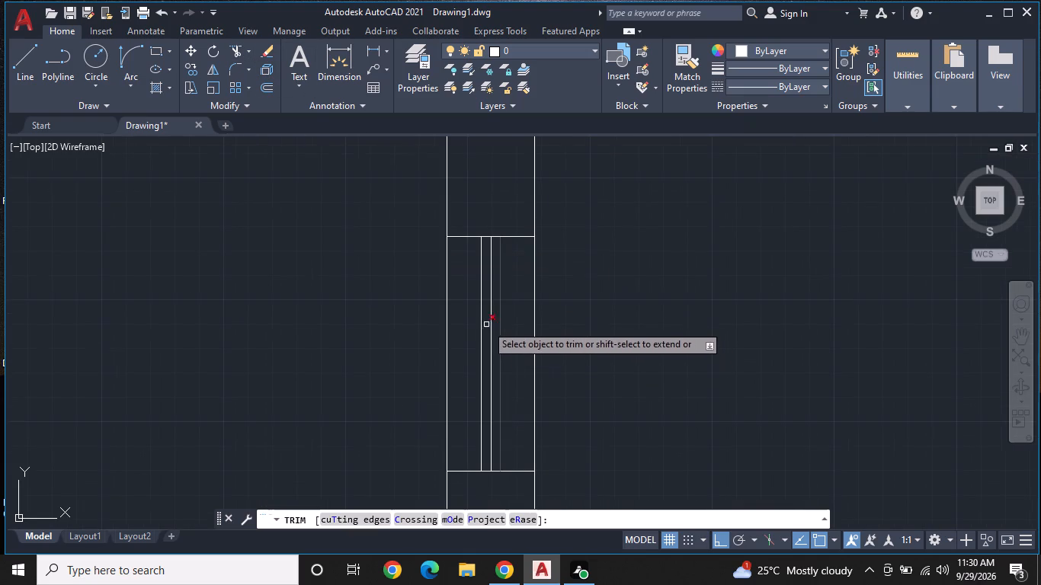
pyautogui.click(491, 314)
# Draw a short line across the west exterior wall's thickness, in the southern part of the next room north.
pyautogui.scroll(-2, 492, 307)
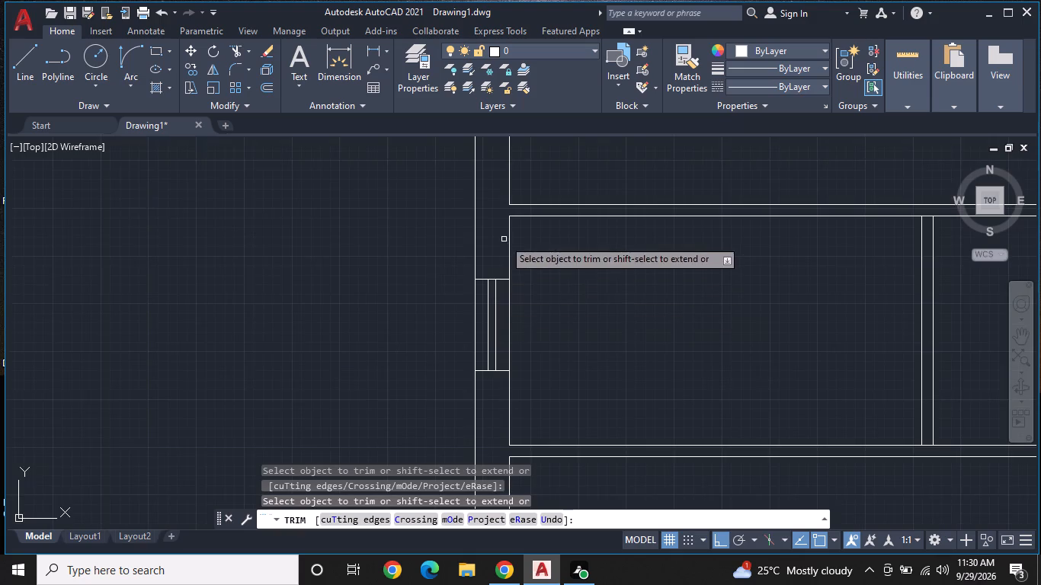
pyautogui.moveTo(504, 245); pyautogui.dragTo(477, 363, button='middle')
pyautogui.scroll(-1, 452, 302)
pyautogui.moveTo(451, 285); pyautogui.dragTo(451, 301, button='middle')
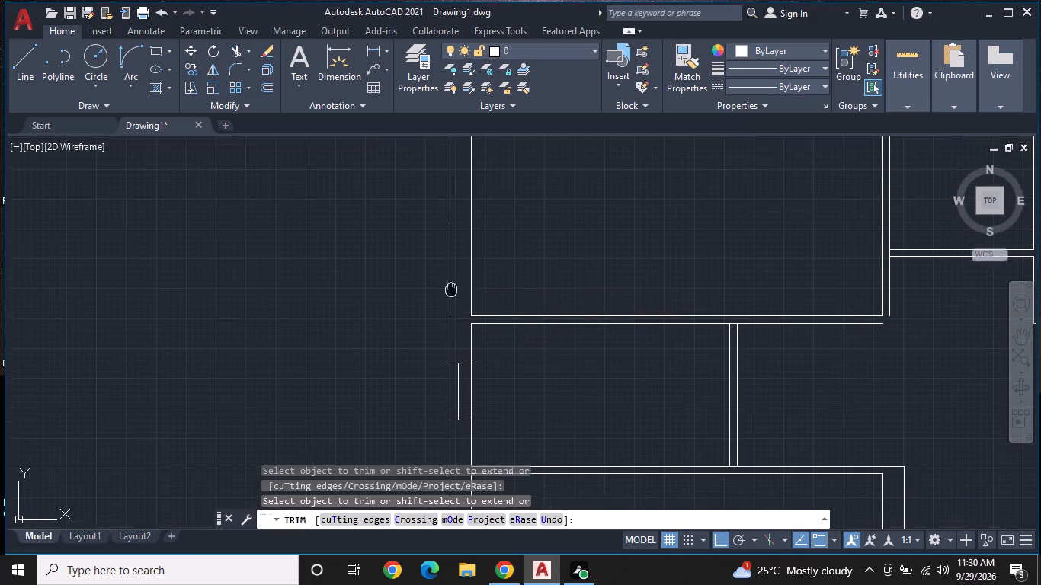
pyautogui.moveTo(451, 301); pyautogui.dragTo(418, 388, button='middle')
pyautogui.scroll(-1, 411, 394)
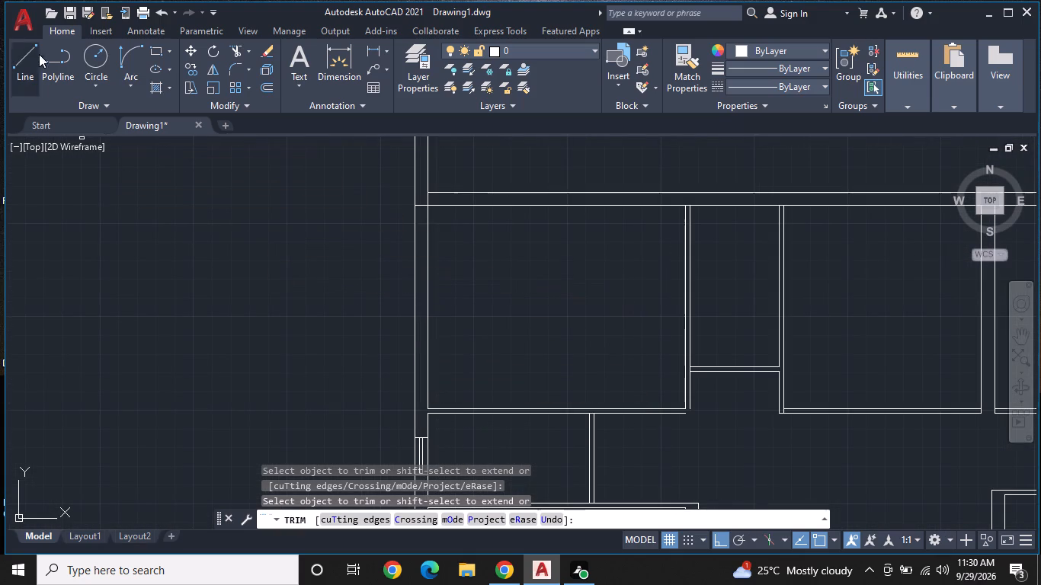
pyautogui.doubleClick(26, 53)
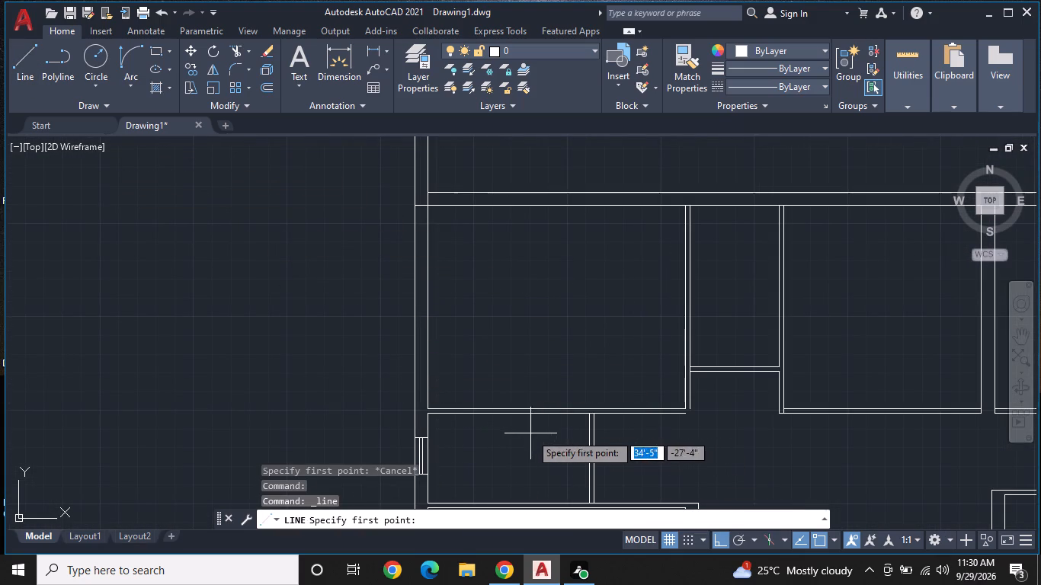
pyautogui.click(412, 350)
pyautogui.click(433, 351)
pyautogui.press('space')
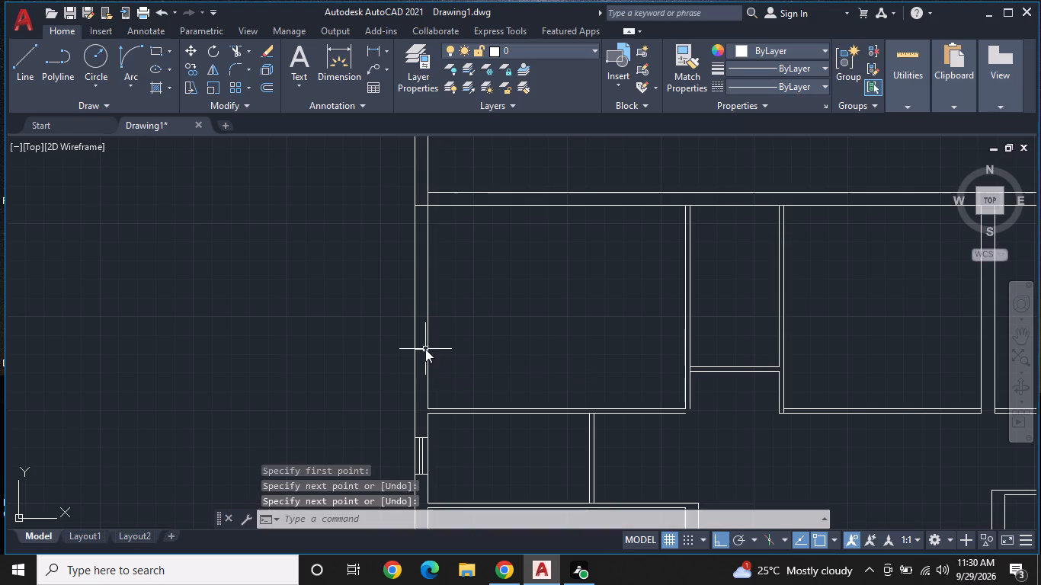
# From that line's midpoint, draw a vertical line about 3' northward and close its north end across the full wall thickness.
pyautogui.scroll(2, 424, 349)
pyautogui.press('space')
pyautogui.click(415, 353)
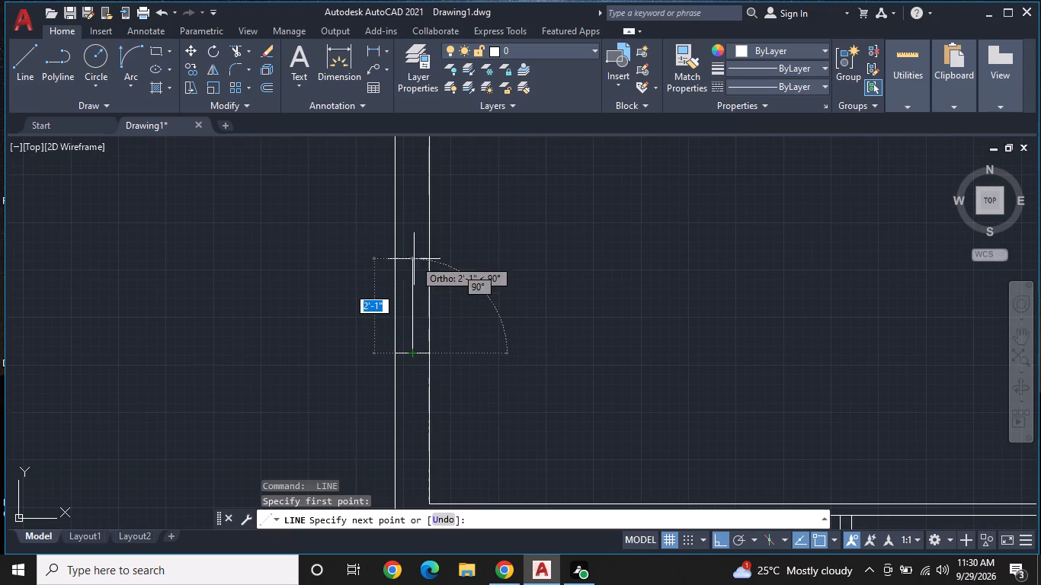
pyautogui.click(412, 217)
pyautogui.click(431, 219)
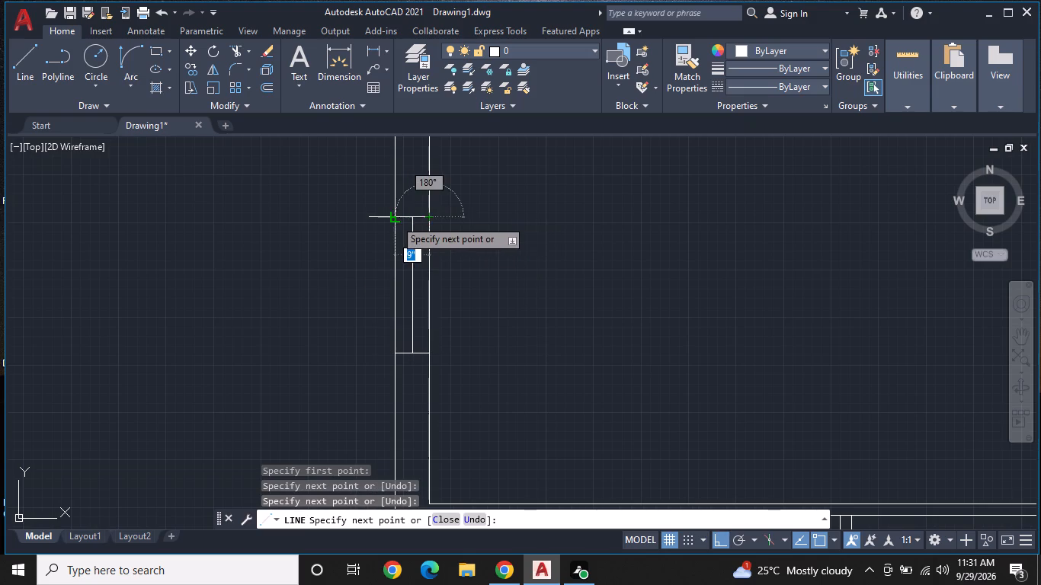
pyautogui.click(394, 219)
pyautogui.press('Escape')
# Offset this window's centre line 1" to both sides and erase the original centre line.
pyautogui.moveTo(450, 261); pyautogui.dragTo(435, 293, button='middle')
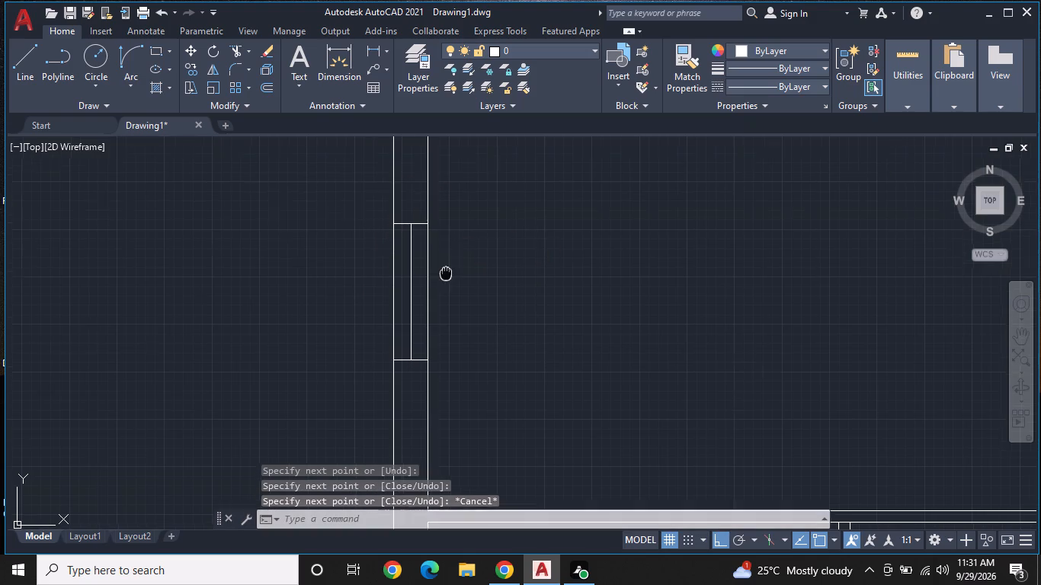
pyautogui.moveTo(435, 293); pyautogui.dragTo(421, 313, button='middle')
pyautogui.click(264, 82)
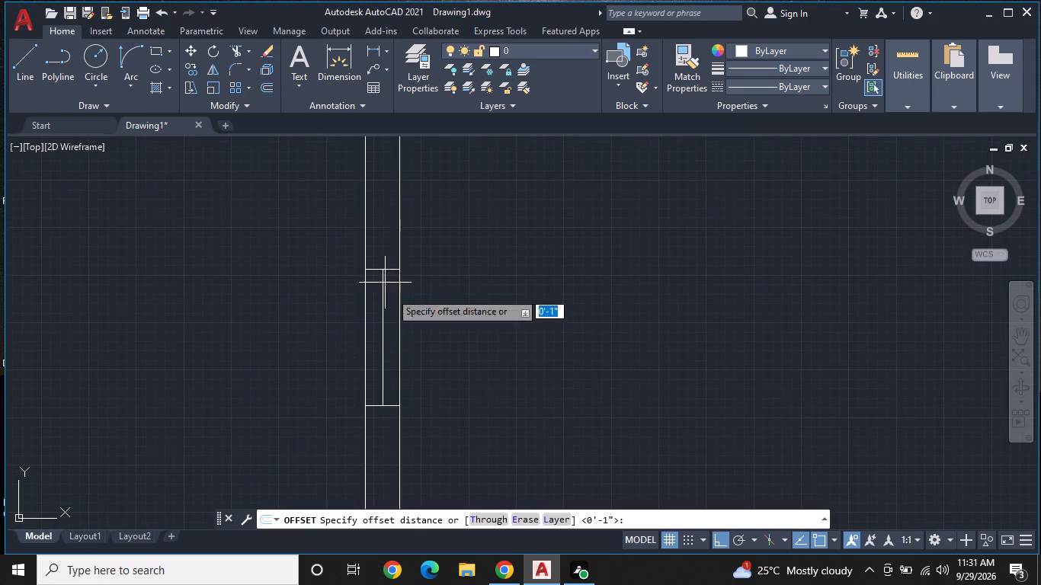
pyautogui.press('space')
pyautogui.click(382, 356)
pyautogui.click(397, 356)
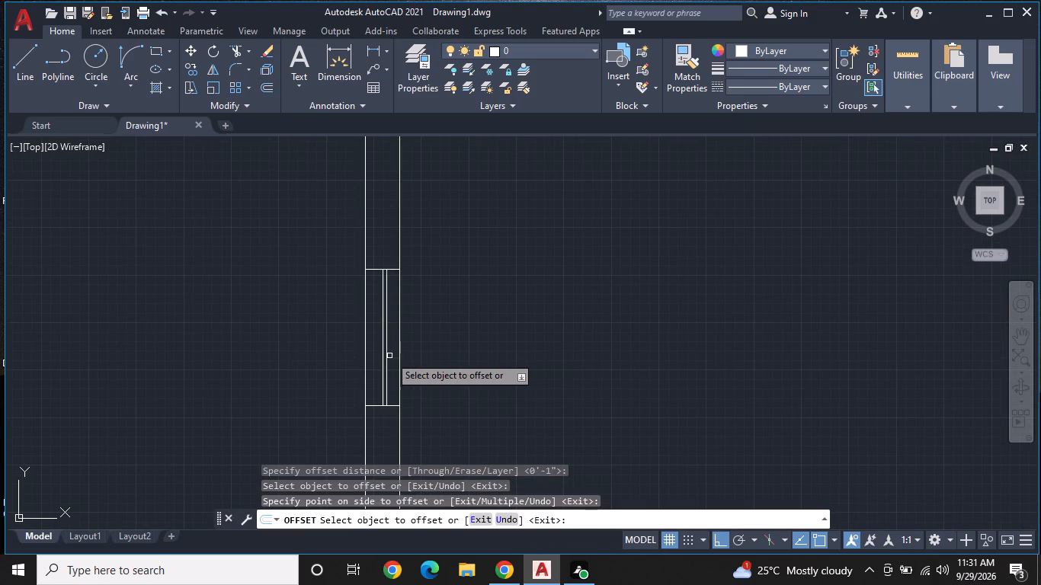
pyautogui.click(383, 356)
pyautogui.click(370, 357)
pyautogui.scroll(1, 376, 354)
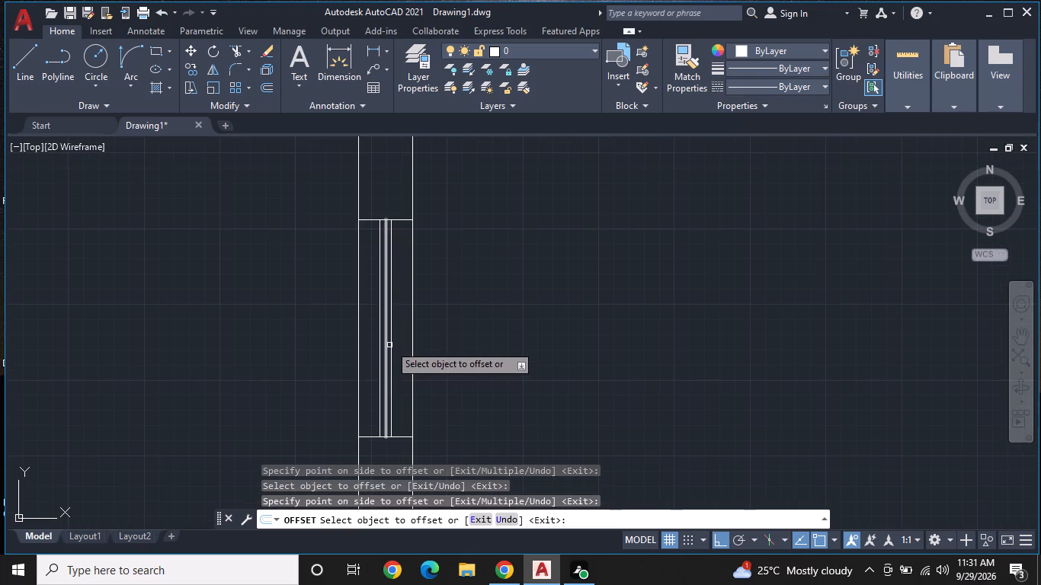
pyautogui.press('space')
pyautogui.click(385, 334)
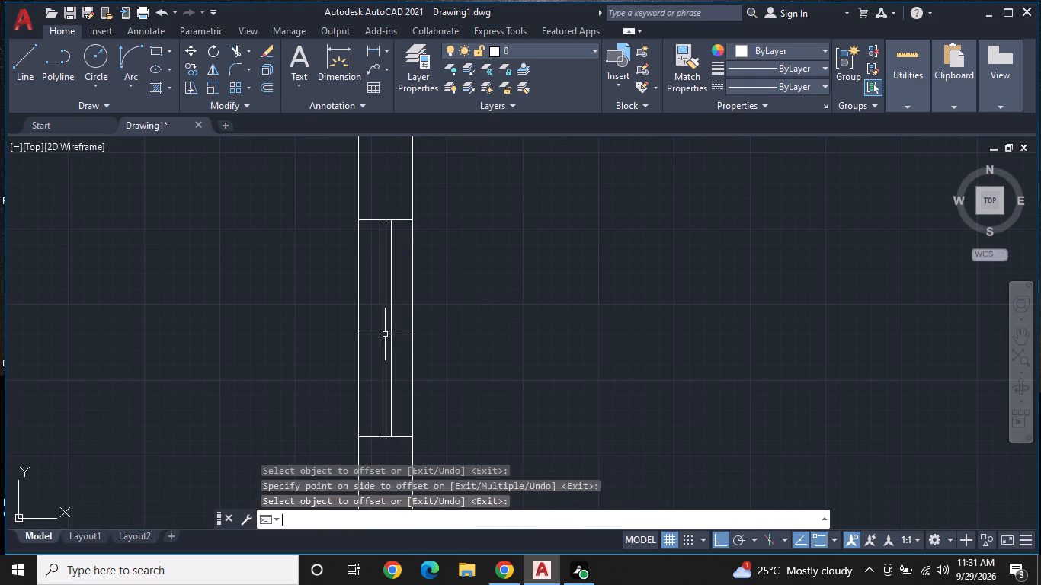
pyautogui.click(385, 334)
pyautogui.click(385, 334)
pyautogui.rightClick(393, 331)
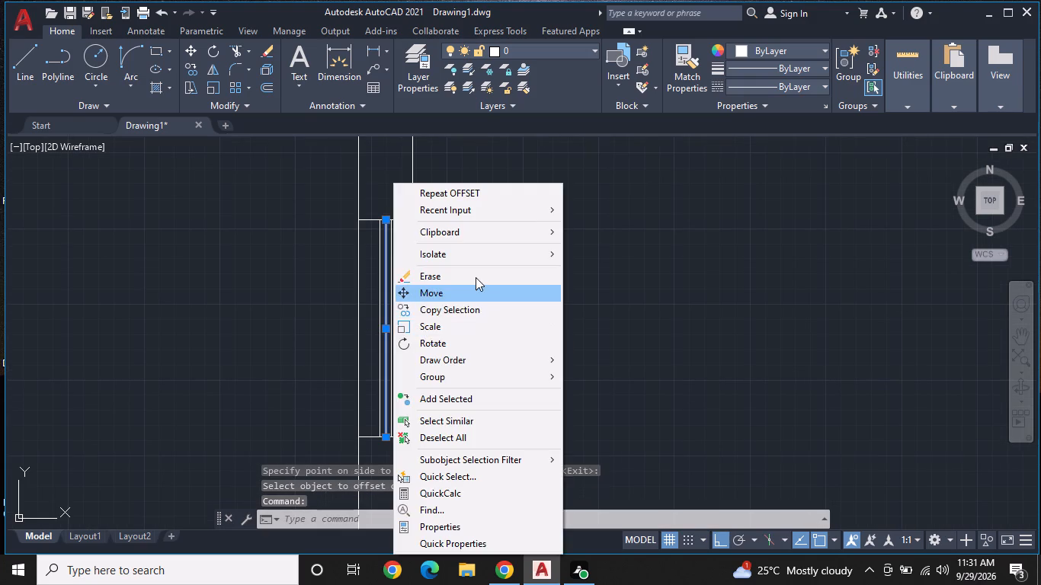
pyautogui.click(476, 277)
# Extend the north face line of the long horizontal wall north of this room westward to the west exterior wall's outer face.
pyautogui.scroll(-1, 489, 333)
pyautogui.moveTo(531, 344); pyautogui.dragTo(500, 379, button='middle')
pyautogui.scroll(-1, 527, 320)
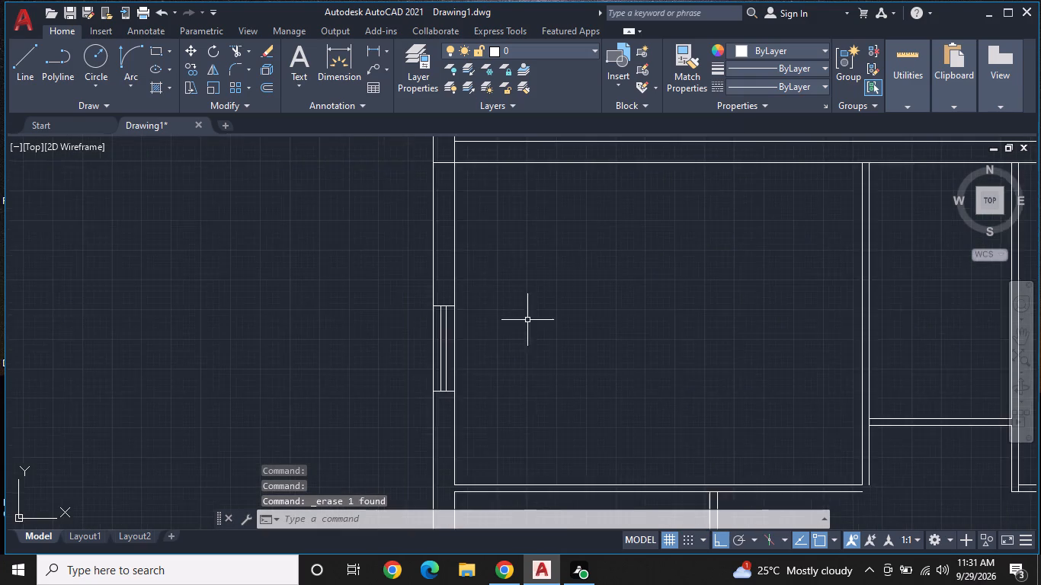
pyautogui.scroll(-1, 527, 320)
pyautogui.moveTo(546, 318); pyautogui.dragTo(413, 422, button='middle')
pyautogui.moveTo(436, 385); pyautogui.dragTo(351, 398, button='middle')
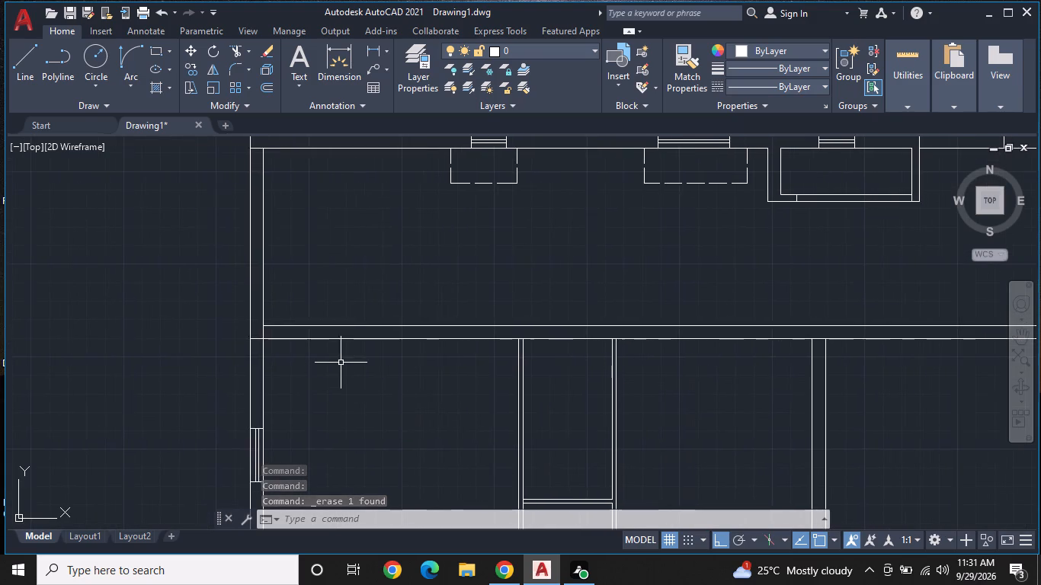
pyautogui.scroll(1, 342, 360)
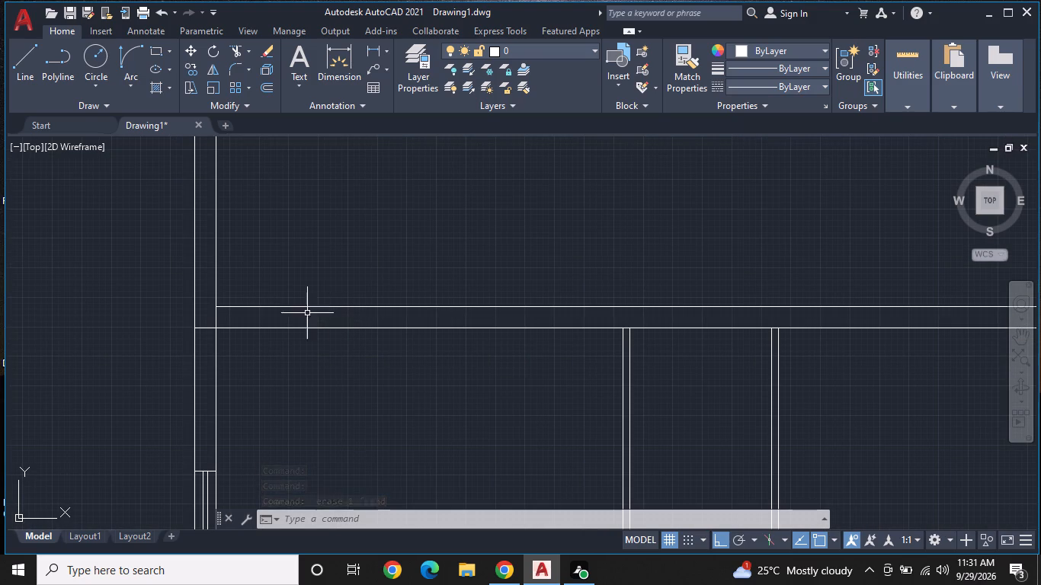
pyautogui.press('e')
pyautogui.write('X')
pyautogui.press('space')
pyautogui.click(286, 307)
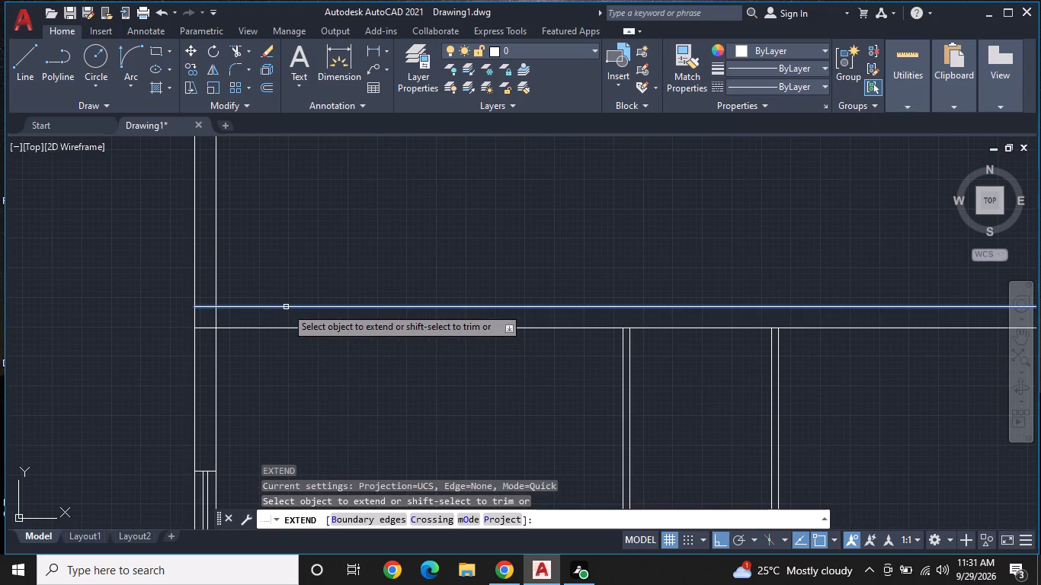
# Trim the west wall's inner face line and the long horizontal wall's south face line inside their junction.
pyautogui.press('space')
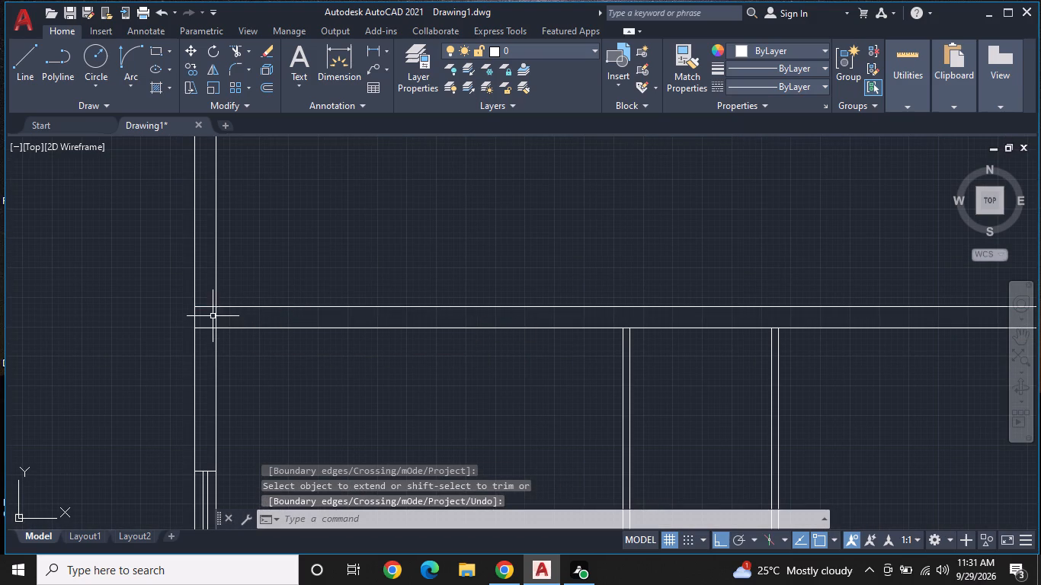
pyautogui.click(234, 54)
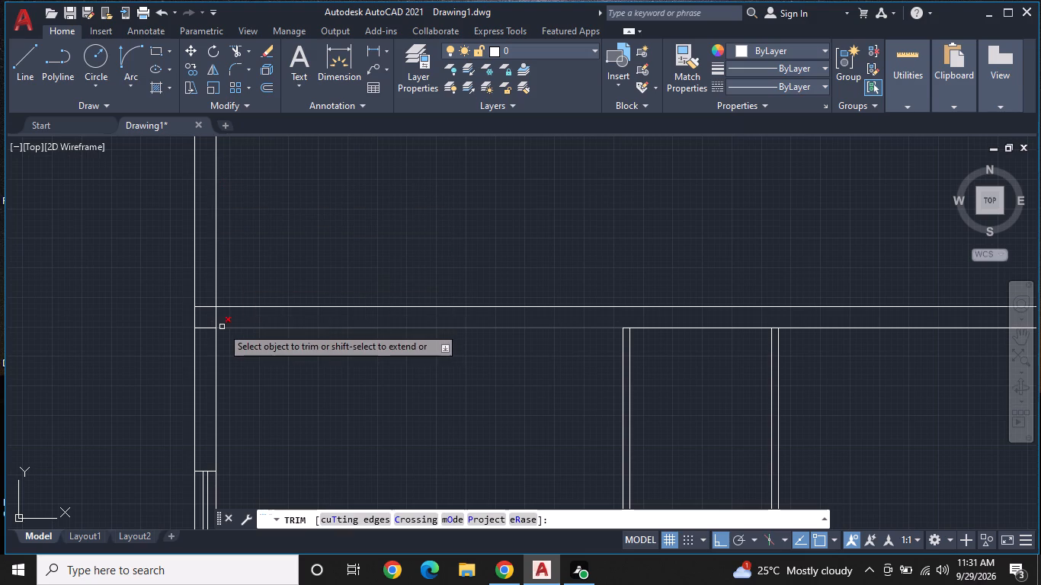
pyautogui.click(215, 319)
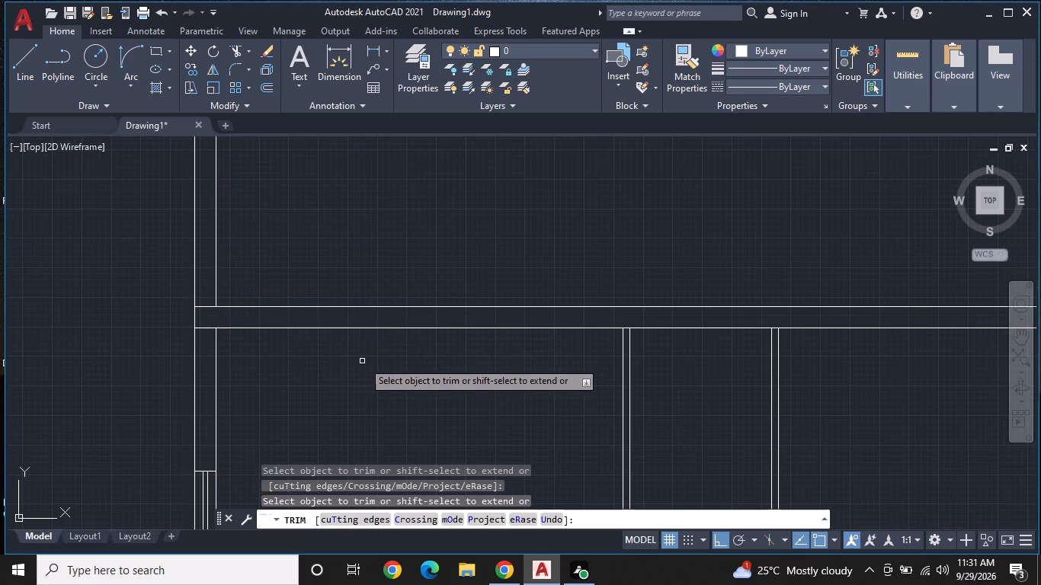
pyautogui.click(207, 327)
pyautogui.press('Escape')
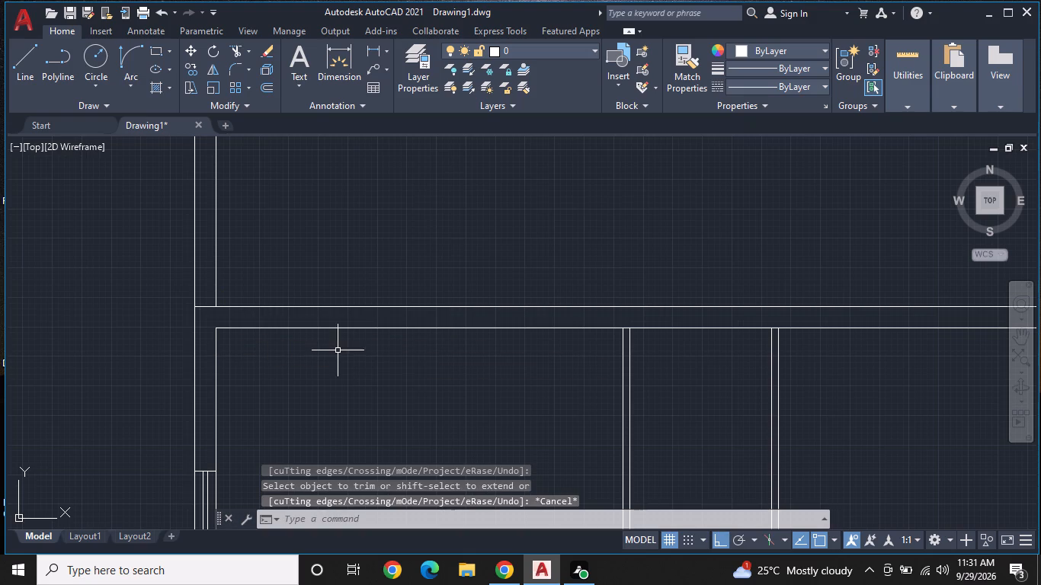
# Draw a short line across the long horizontal wall's thickness, a short distance east of the west exterior wall.
pyautogui.click(19, 53)
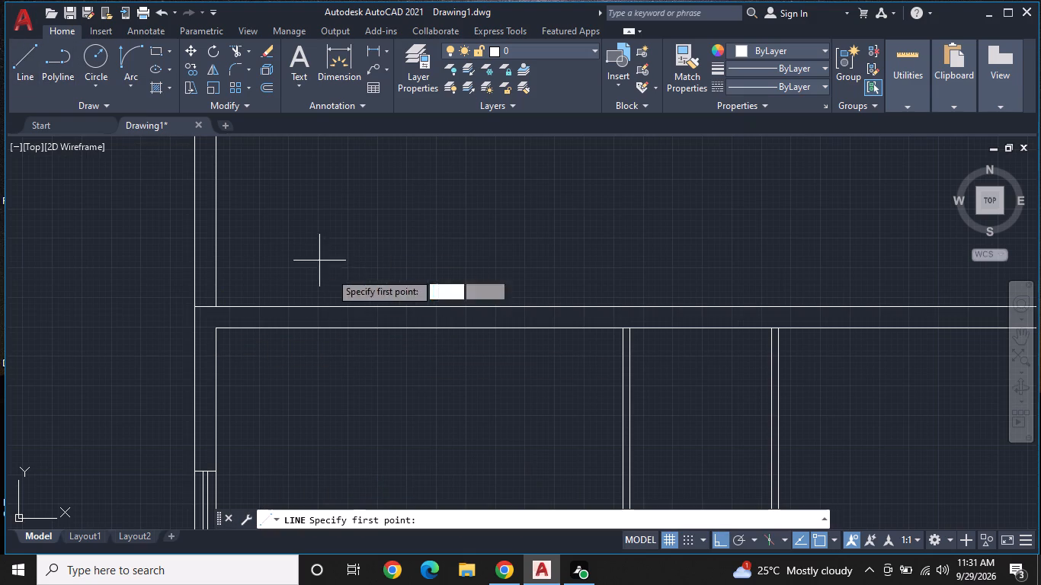
pyautogui.click(327, 308)
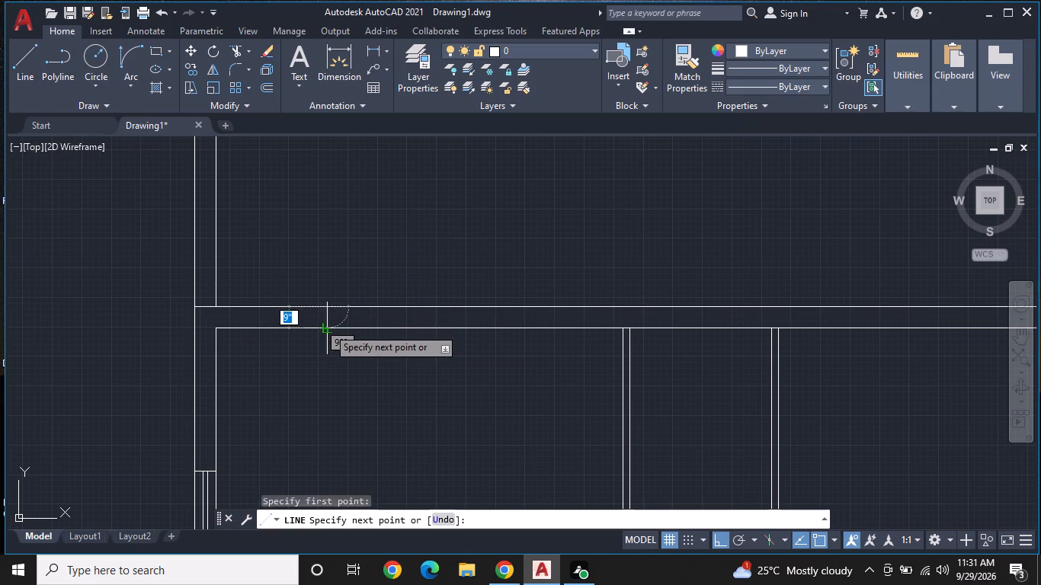
pyautogui.click(328, 328)
pyautogui.press('space')
# From that short line's midpoint, draw a horizontal line about 3' eastward and close its east end across the full wall thickness.
pyautogui.scroll(2, 335, 321)
pyautogui.press('space')
pyautogui.click(314, 312)
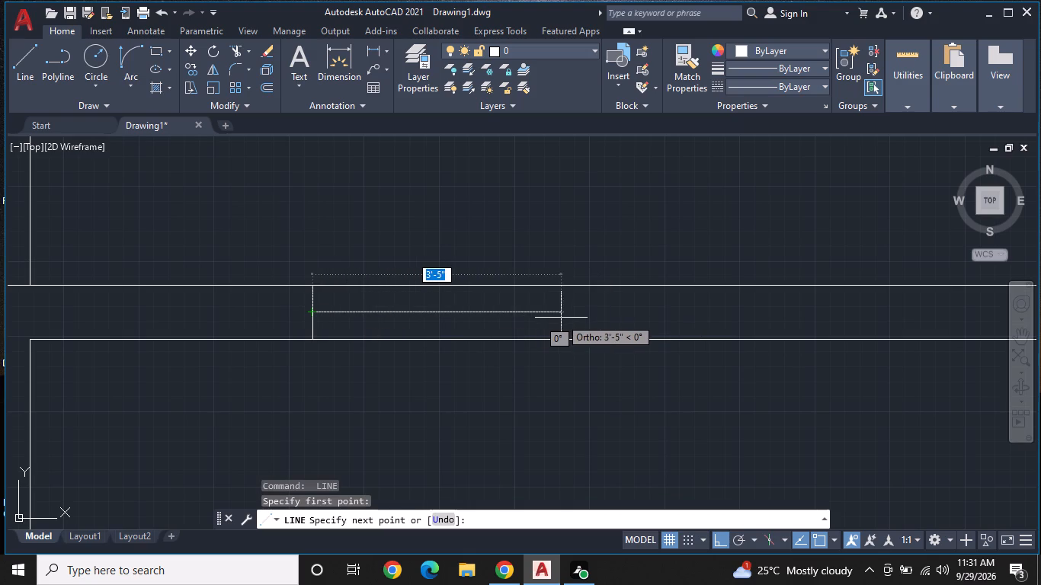
pyautogui.click(527, 318)
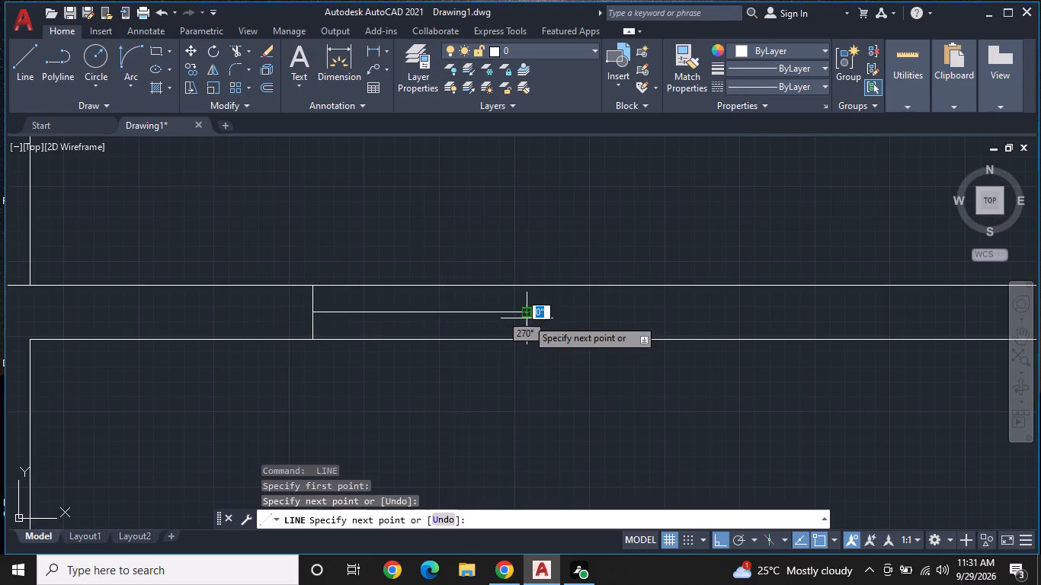
pyautogui.click(523, 282)
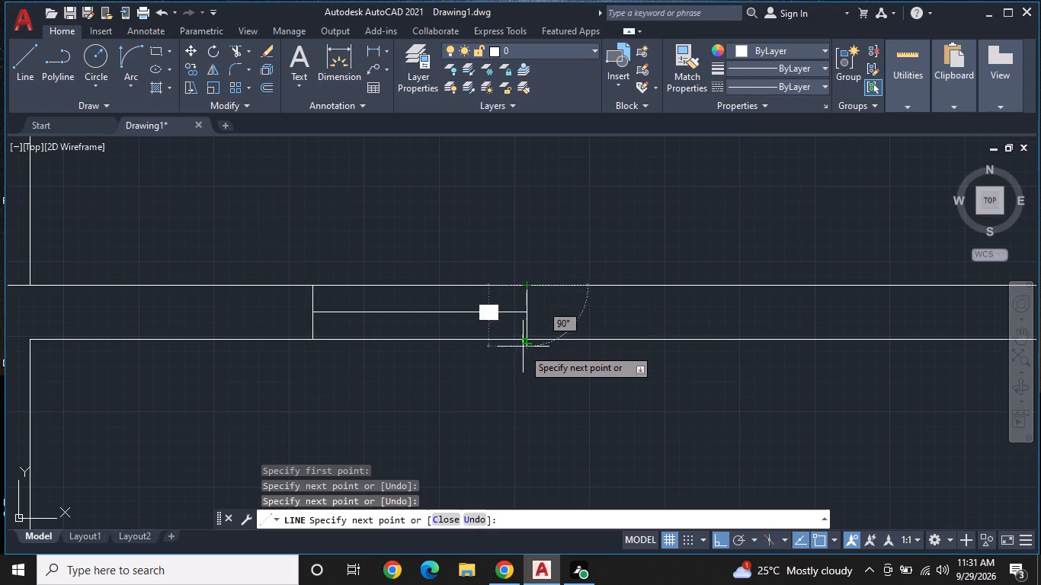
pyautogui.click(524, 341)
pyautogui.press('space')
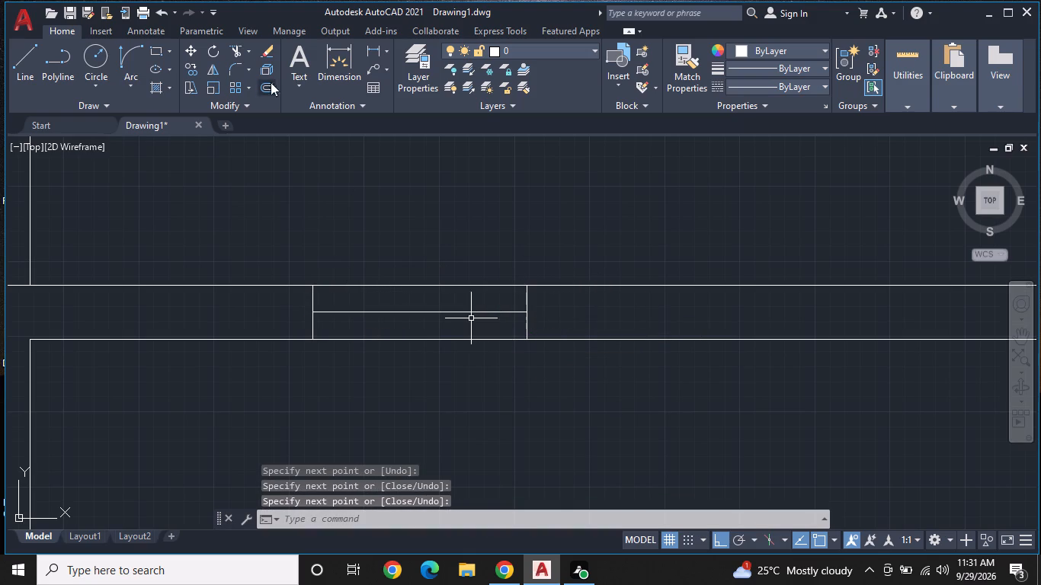
# Offset this window's centre line 1" to both sides and erase the original centre line.
pyautogui.click(264, 88)
pyautogui.press('space')
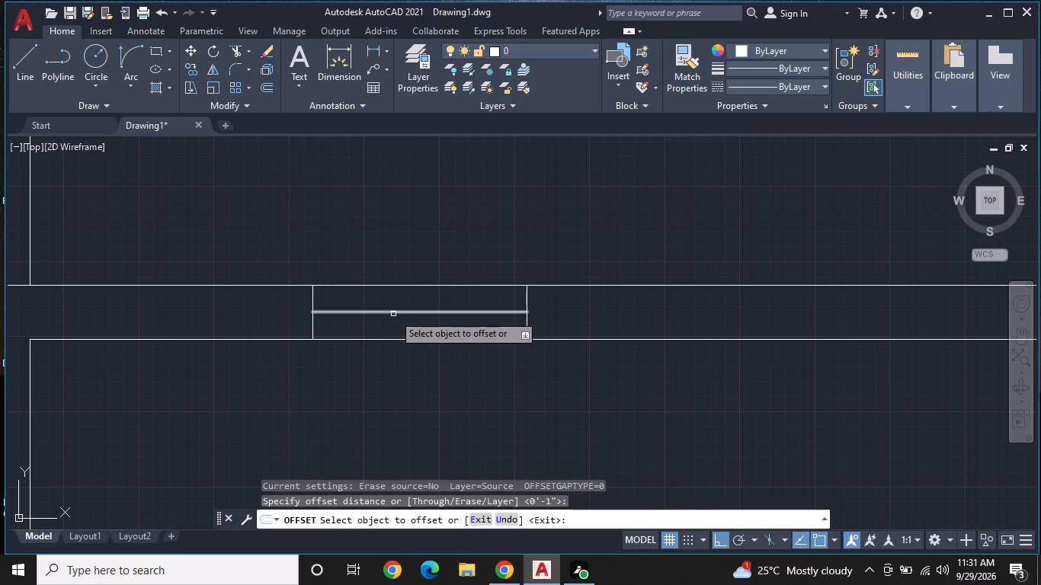
pyautogui.click(393, 314)
pyautogui.click(404, 292)
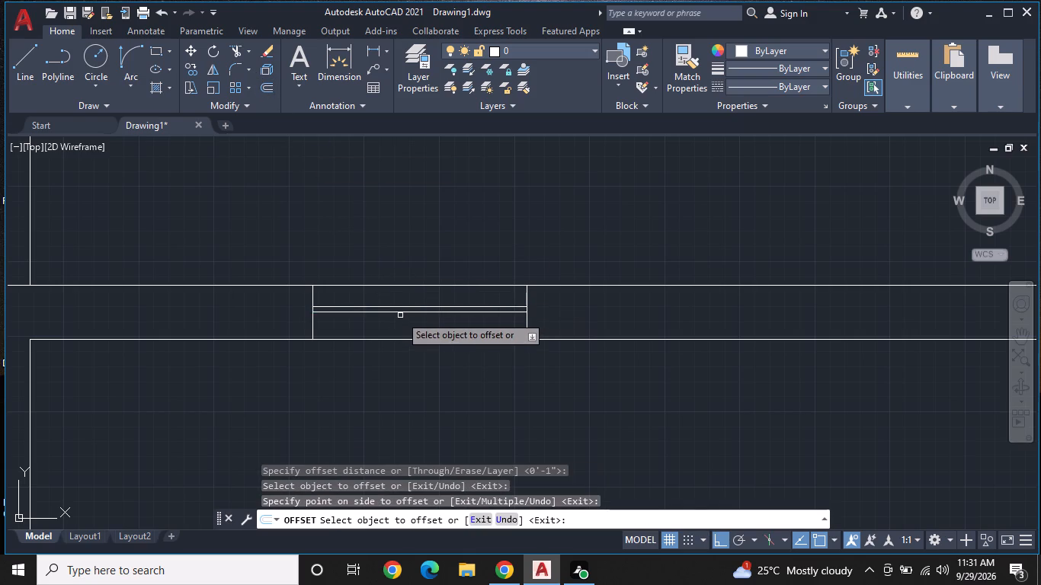
pyautogui.click(400, 315)
pyautogui.click(402, 313)
pyautogui.click(400, 328)
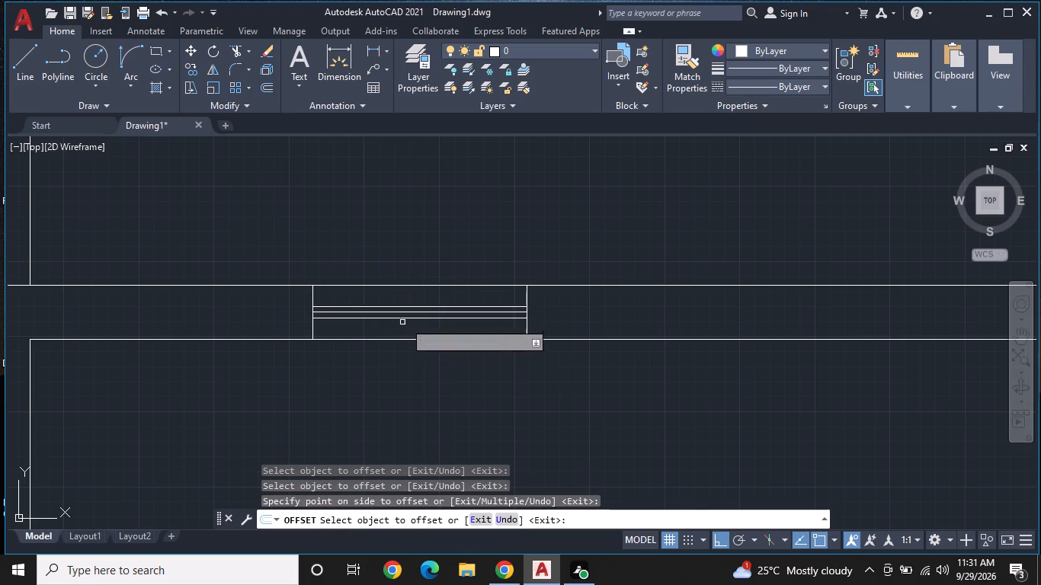
pyautogui.press('space')
pyautogui.click(405, 308)
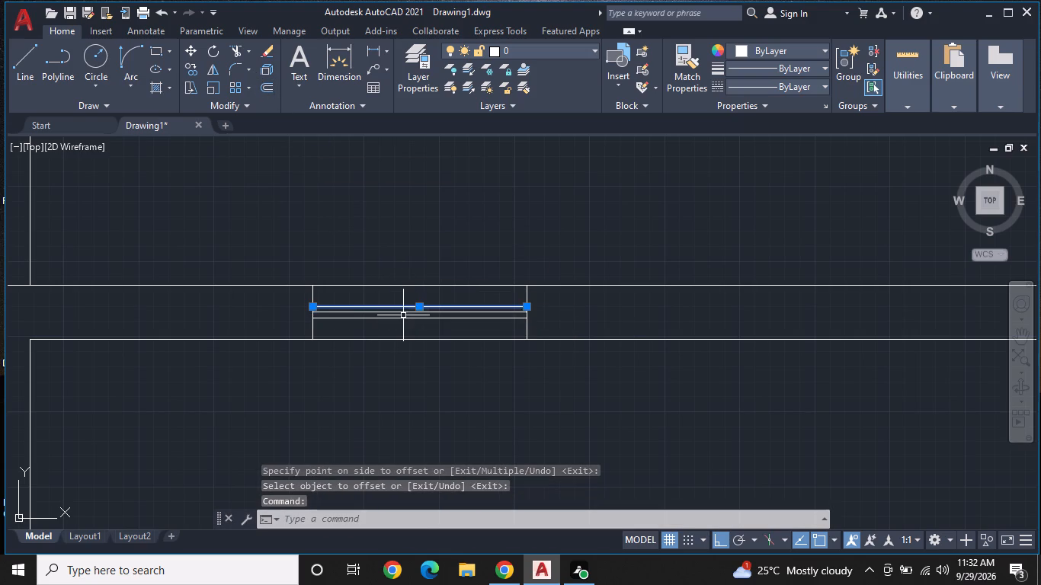
pyautogui.click(403, 315)
pyautogui.click(405, 312)
pyautogui.press('Escape')
pyautogui.click(405, 312)
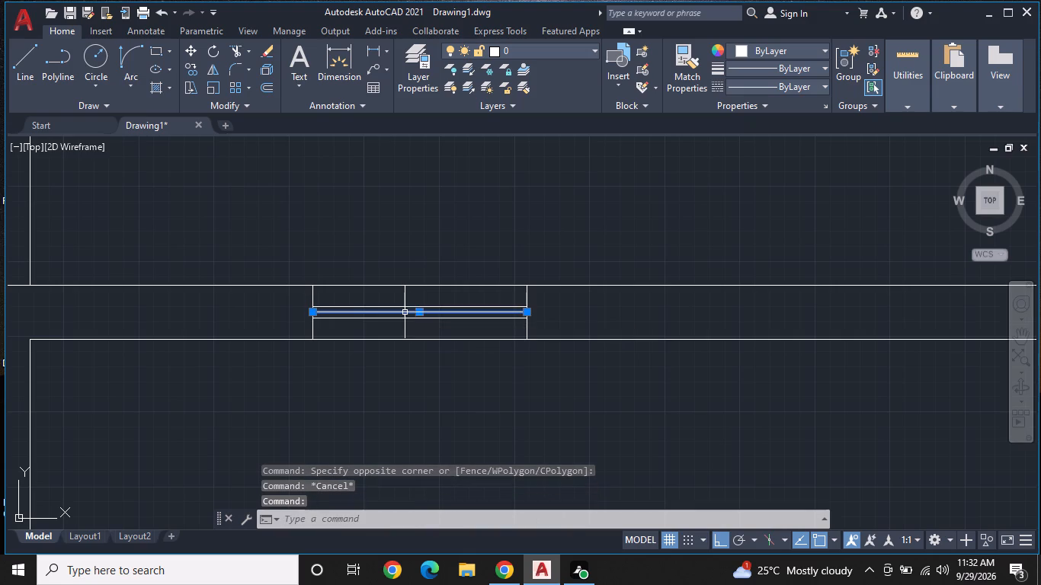
pyautogui.rightClick(405, 312)
pyautogui.click(440, 280)
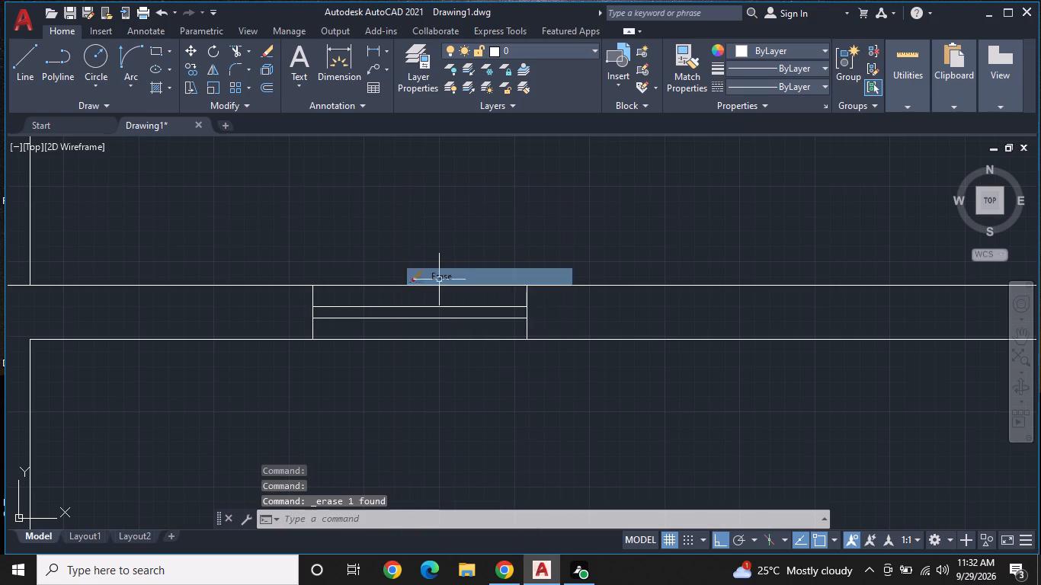
# Draw a short line across the long horizontal wall's thickness, just east of the narrow room's west partition.
pyautogui.scroll(-1, 486, 273)
pyautogui.moveTo(503, 294); pyautogui.dragTo(312, 299, button='middle')
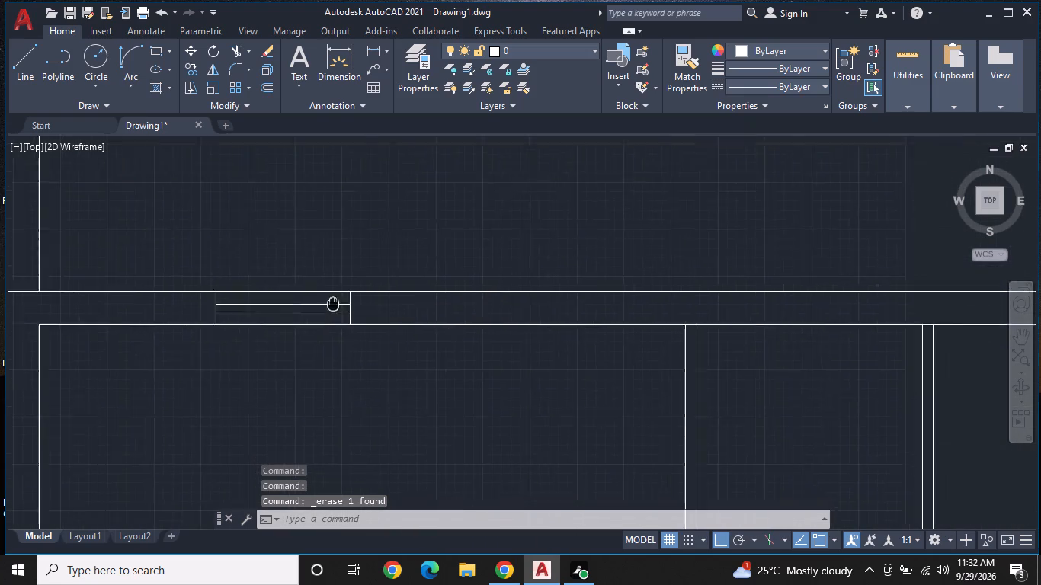
pyautogui.moveTo(312, 299); pyautogui.dragTo(306, 297, button='middle')
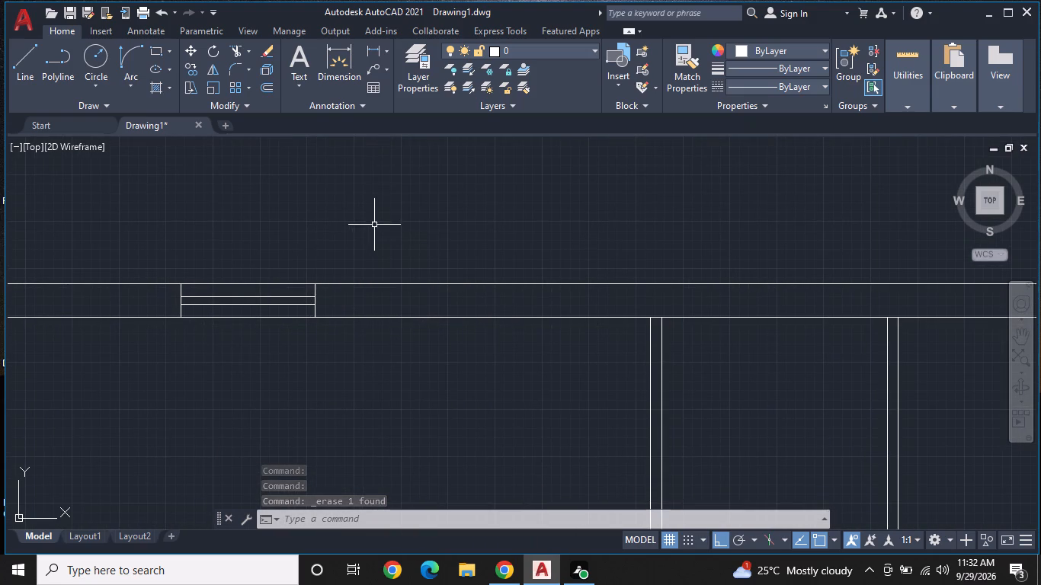
pyautogui.moveTo(715, 326); pyautogui.dragTo(517, 302, button='middle')
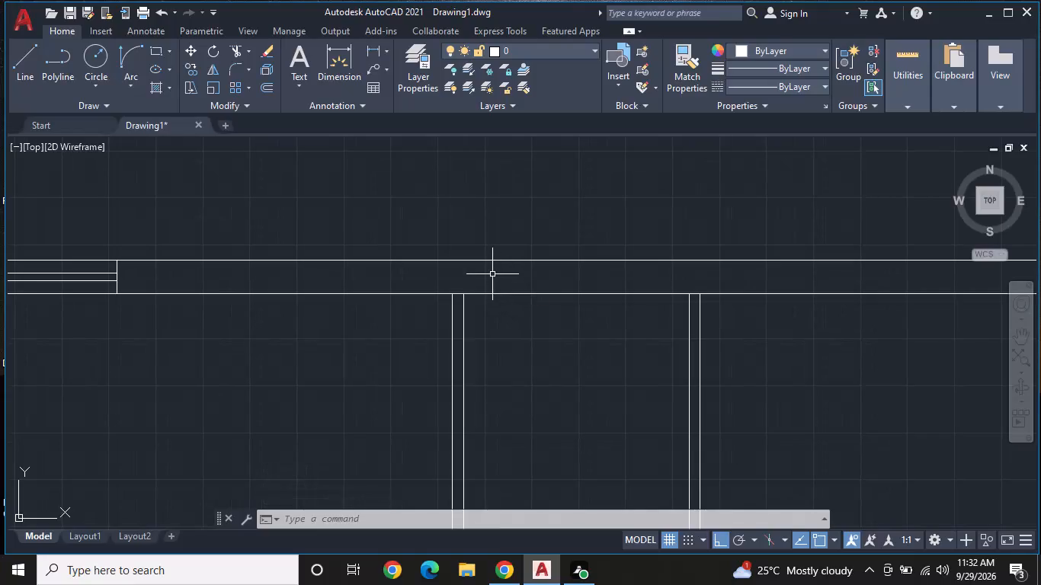
pyautogui.write('L')
pyautogui.press('space')
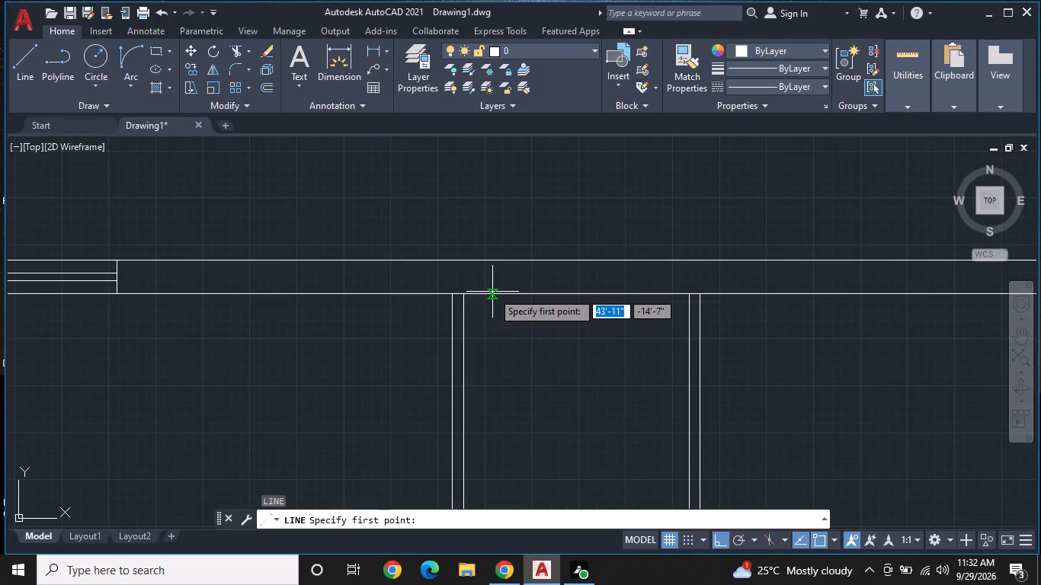
pyautogui.click(492, 292)
pyautogui.click(491, 262)
pyautogui.press('space')
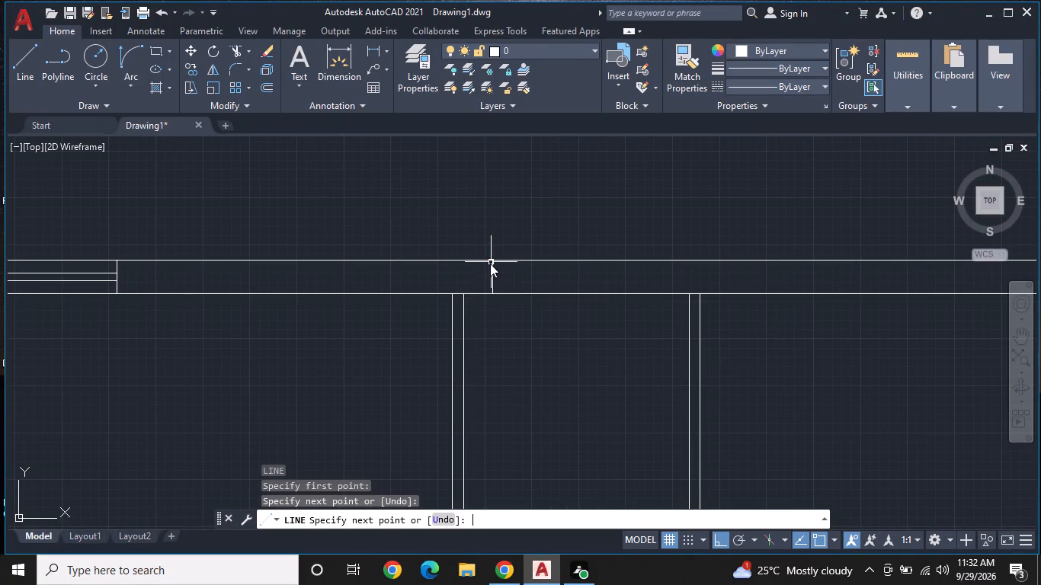
# From that line's midpoint, draw a horizontal line about 2' eastward and close its east end across the full wall thickness.
pyautogui.press('space')
pyautogui.click(495, 275)
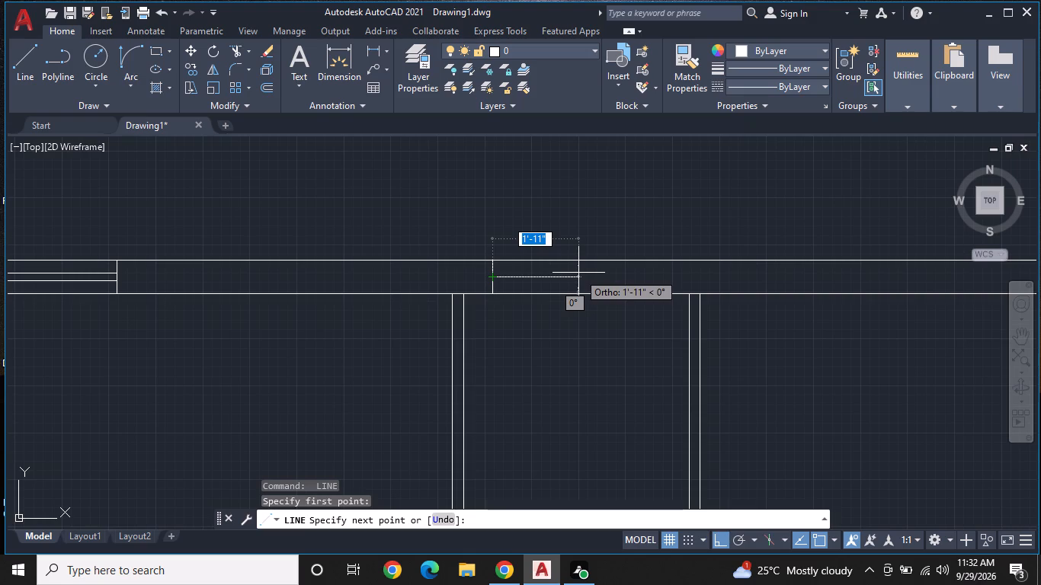
pyautogui.click(581, 273)
pyautogui.click(581, 255)
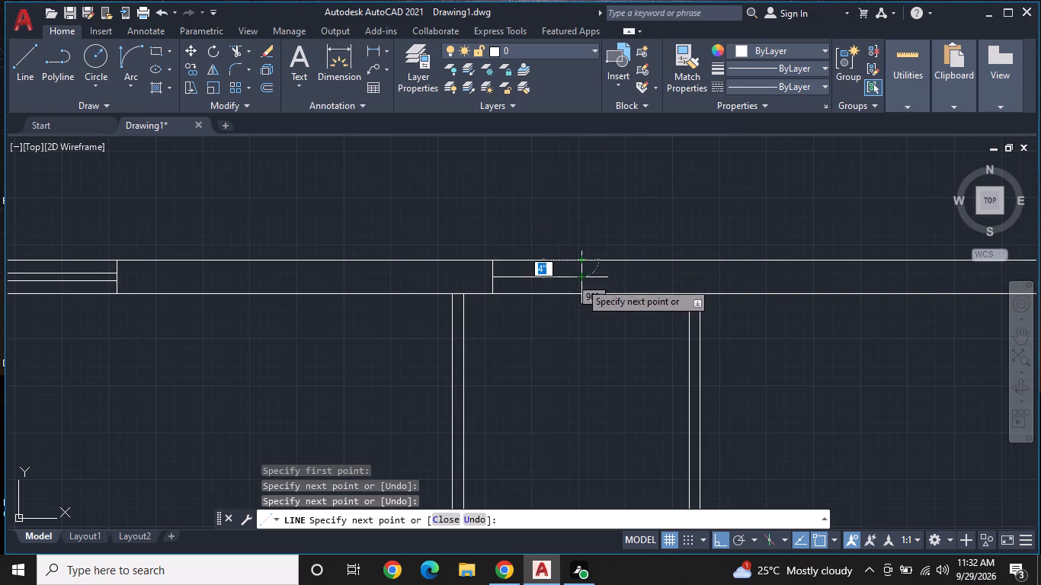
pyautogui.click(583, 294)
pyautogui.press('space')
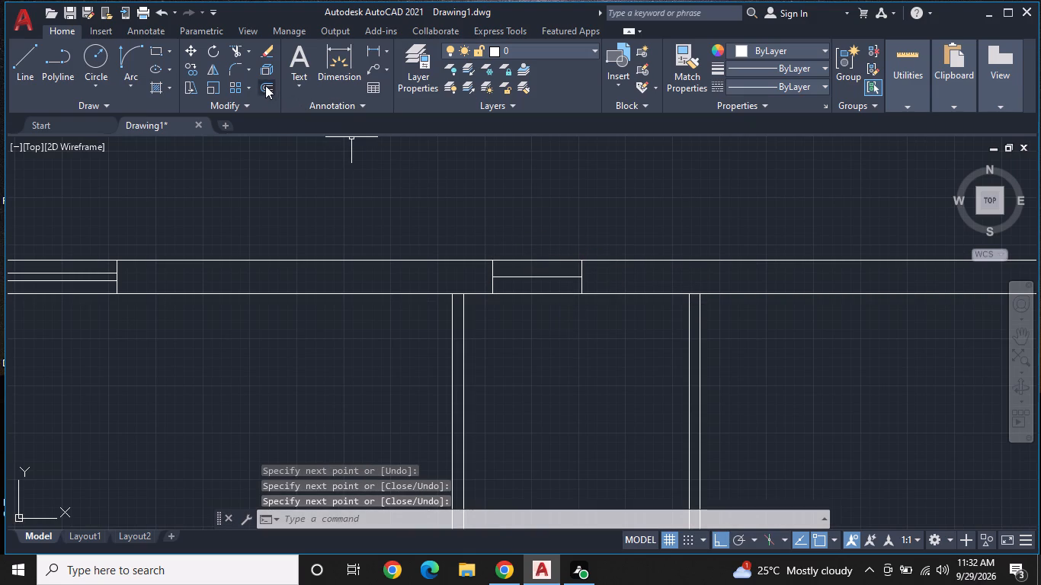
# Offset the narrow room window's centre line 1" to both sides and erase the original centre line.
pyautogui.click(265, 85)
pyautogui.press('space')
pyautogui.click(544, 276)
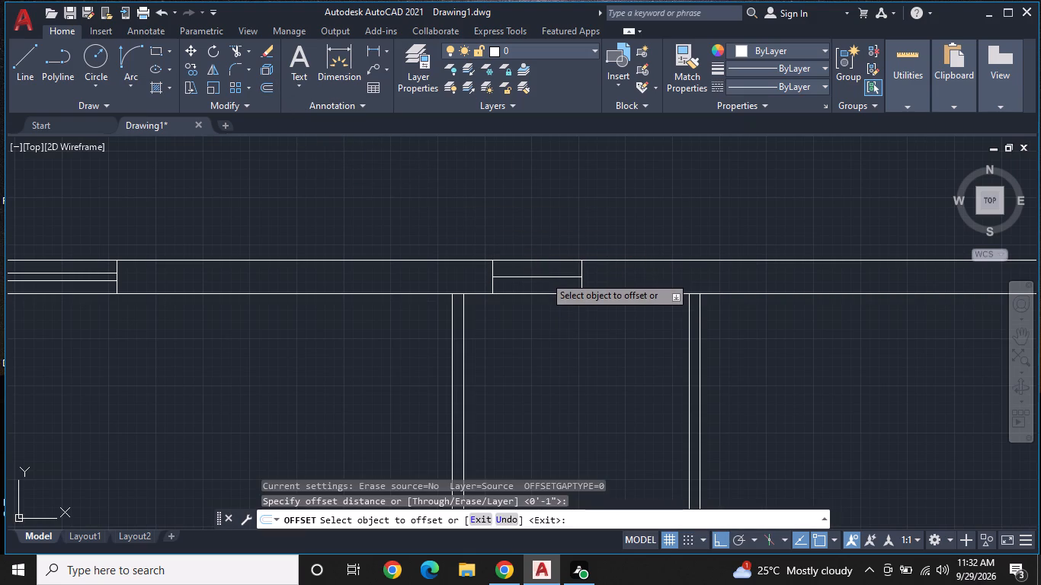
pyautogui.click(549, 261)
pyautogui.scroll(2, 549, 272)
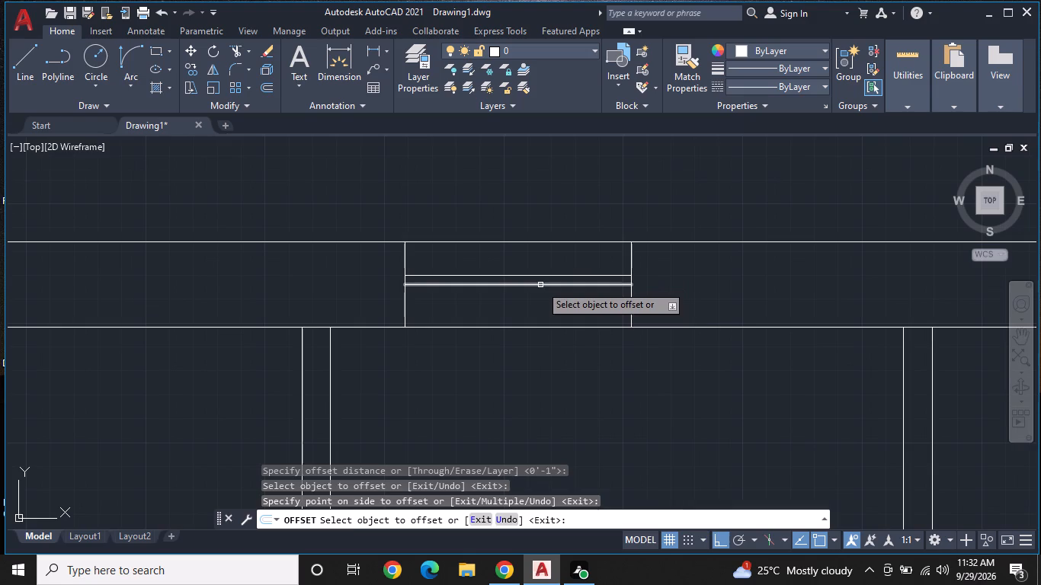
pyautogui.click(540, 285)
pyautogui.click(534, 314)
pyautogui.press('space')
pyautogui.click(529, 283)
pyautogui.rightClick(529, 283)
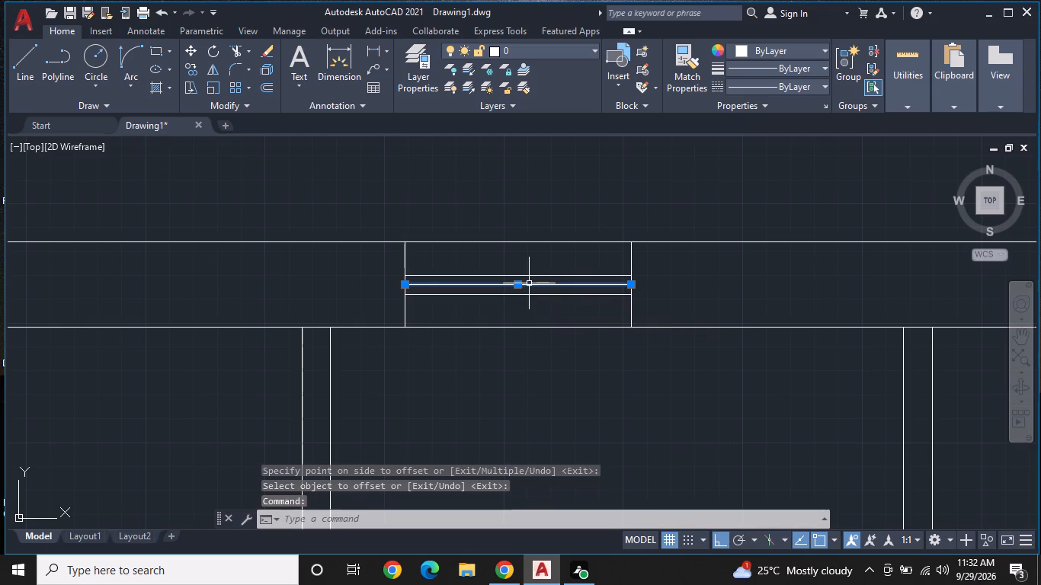
pyautogui.click(565, 277)
# Draw a short line across the long horizontal wall's thickness, in the western part of the wide room east of the narrow room.
pyautogui.scroll(-2, 568, 277)
pyautogui.moveTo(623, 305); pyautogui.dragTo(600, 314, button='middle')
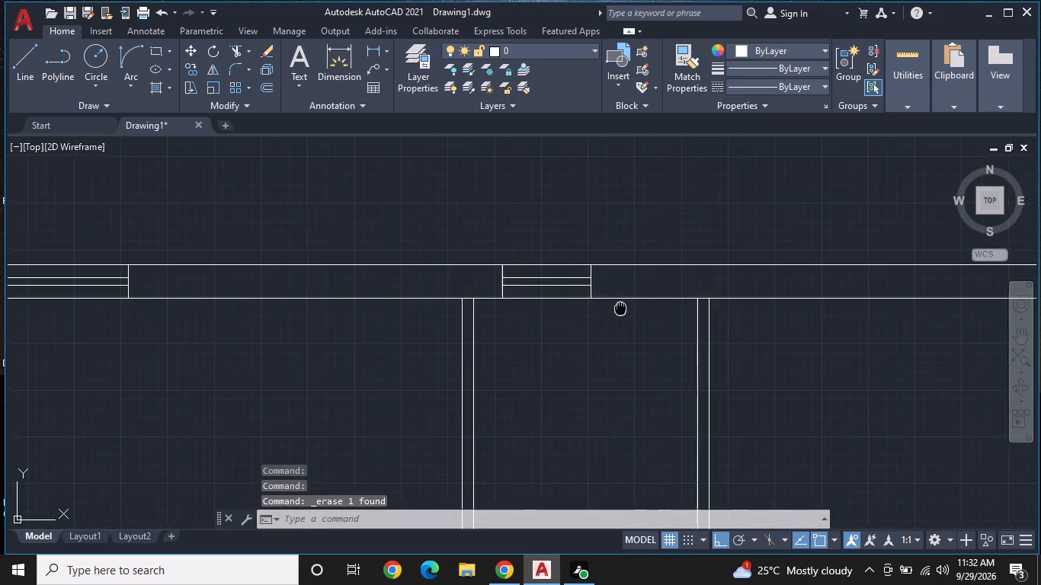
pyautogui.moveTo(600, 314); pyautogui.dragTo(340, 308, button='middle')
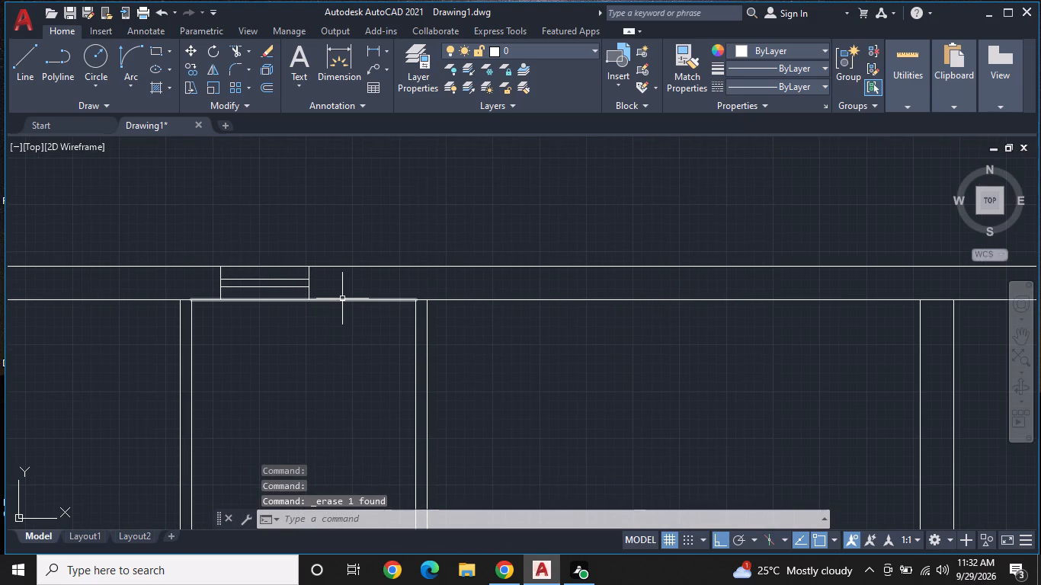
pyautogui.moveTo(521, 298); pyautogui.dragTo(370, 314, button='middle')
pyautogui.press('space')
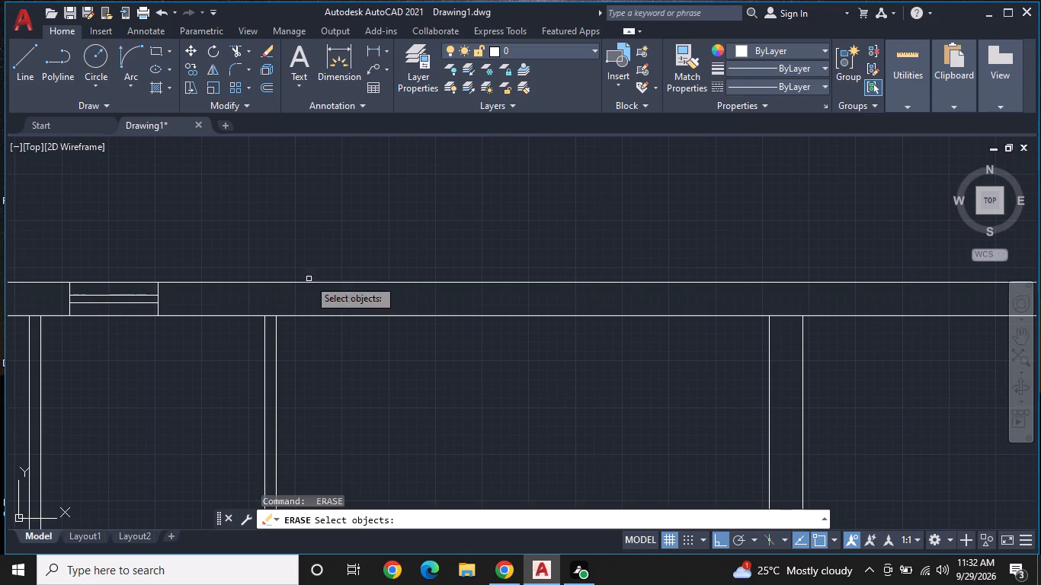
pyautogui.click(5, 51)
pyautogui.click(29, 61)
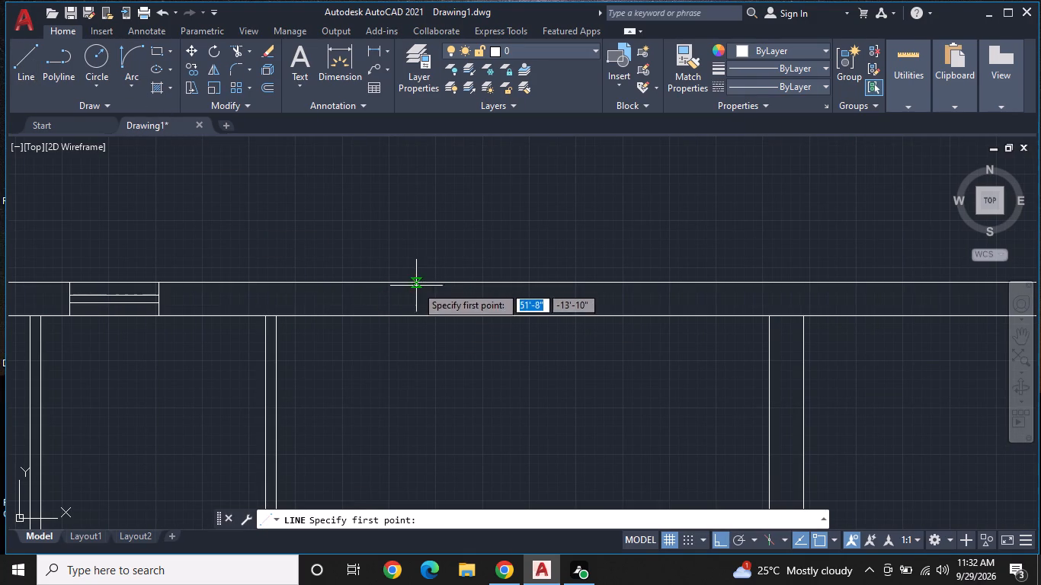
pyautogui.click(416, 286)
pyautogui.click(420, 315)
pyautogui.press('space')
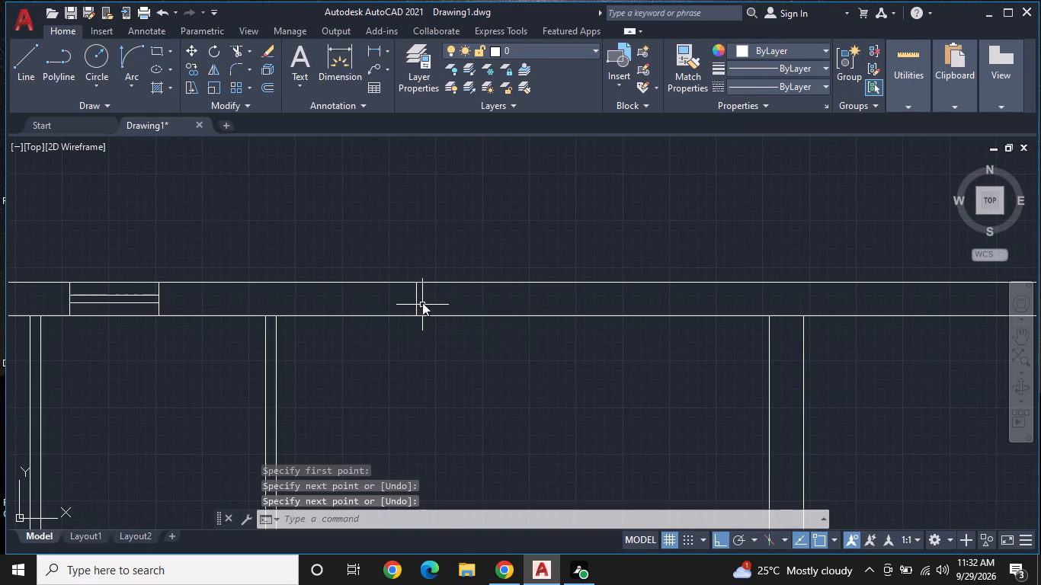
# From the short line's midpoint, draw a horizontal line about 3'-1" eastward and close its east end across the full wall thickness.
pyautogui.press('space')
pyautogui.click(418, 301)
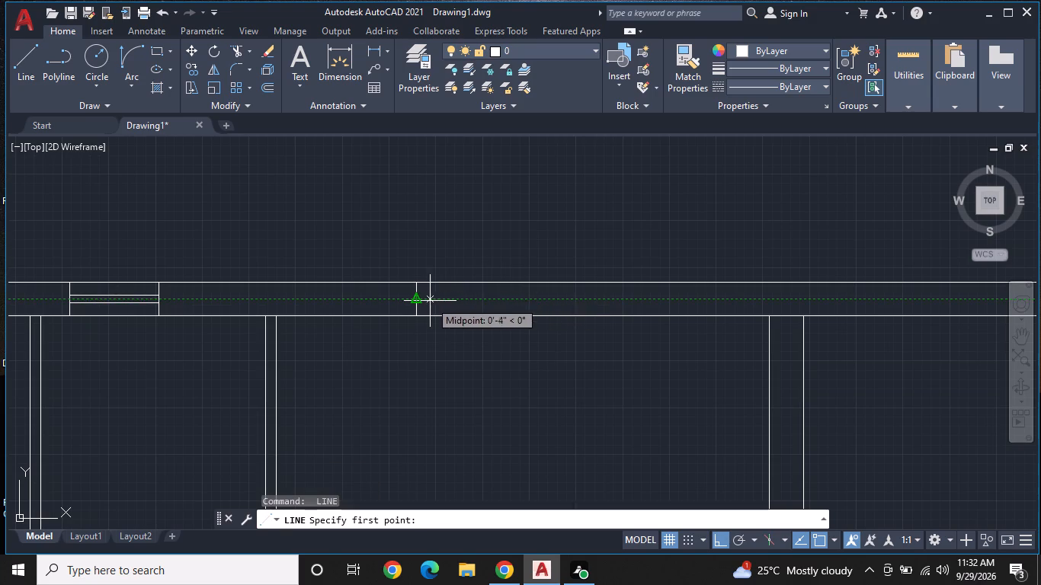
pyautogui.click(415, 301)
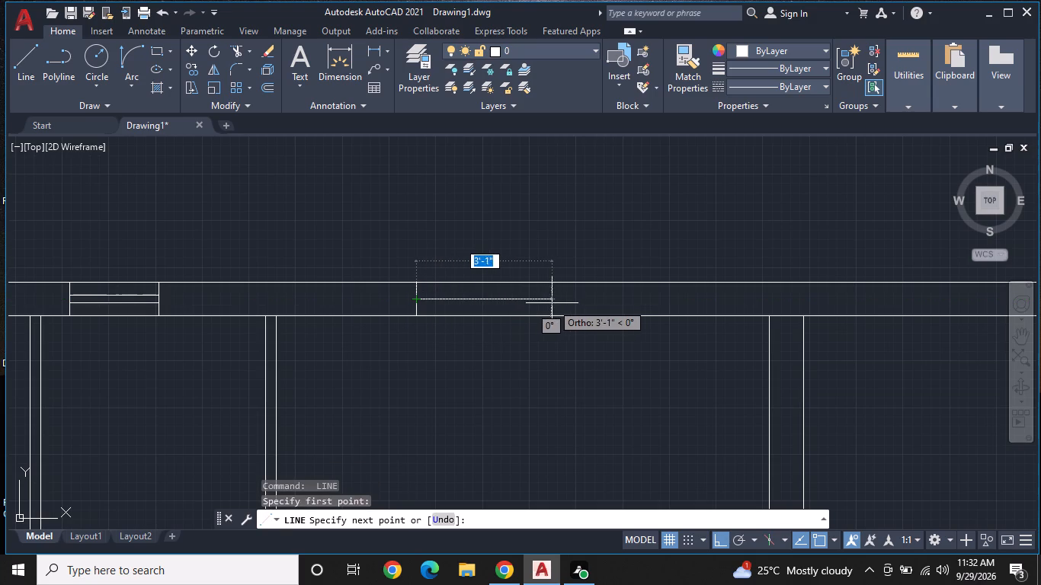
pyautogui.click(550, 304)
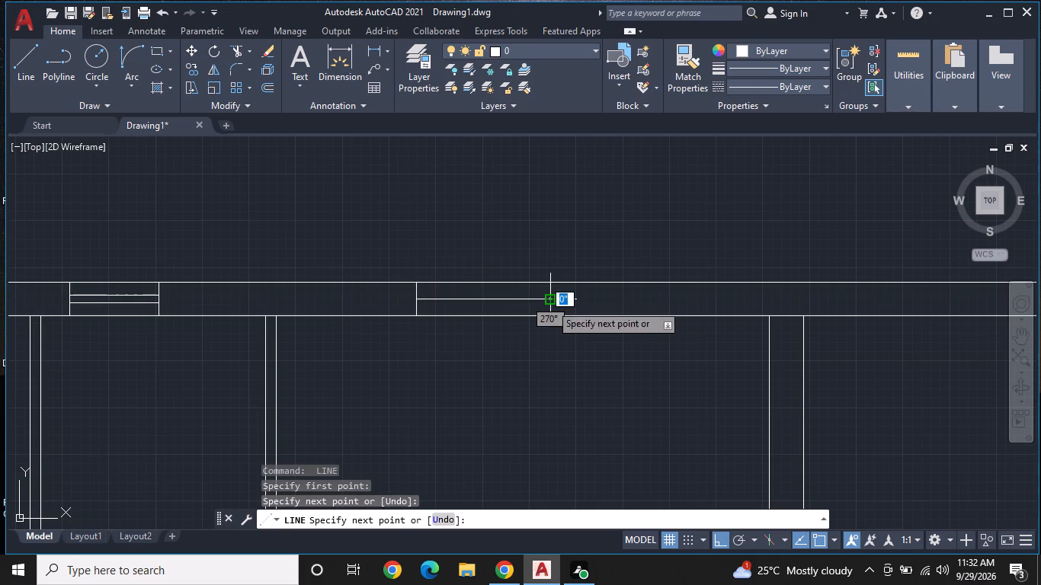
pyautogui.click(555, 283)
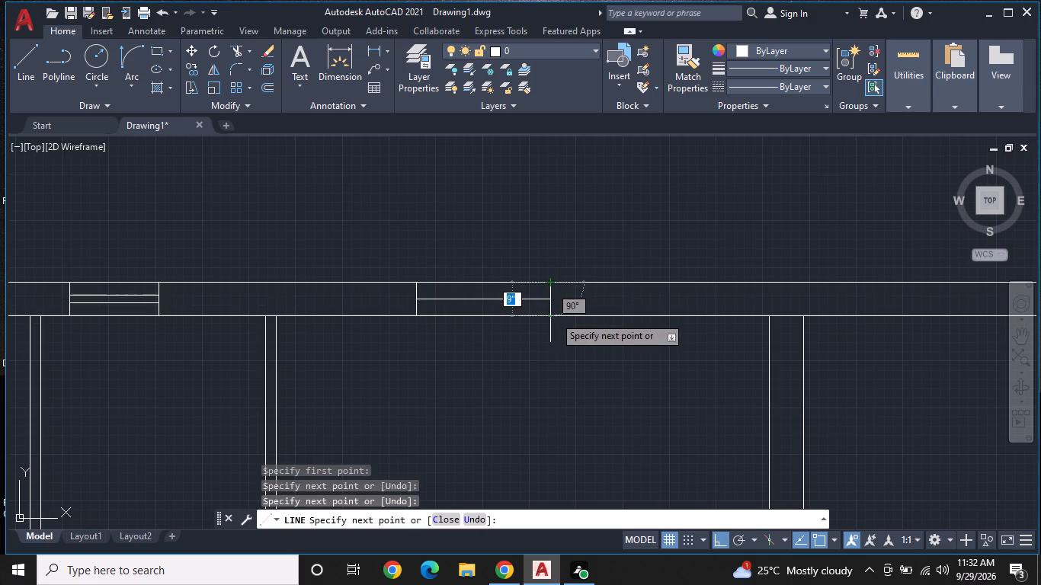
pyautogui.click(554, 315)
pyautogui.press('space')
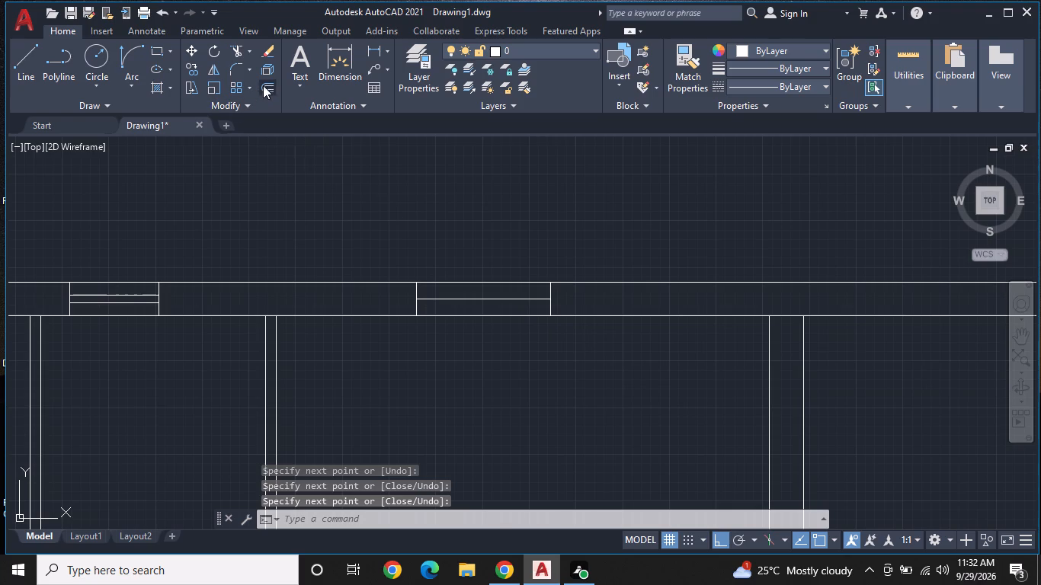
# Offset this window's centre line 1" to both sides and remove the original centre line.
pyautogui.click(263, 85)
pyautogui.press('space')
pyautogui.click(482, 299)
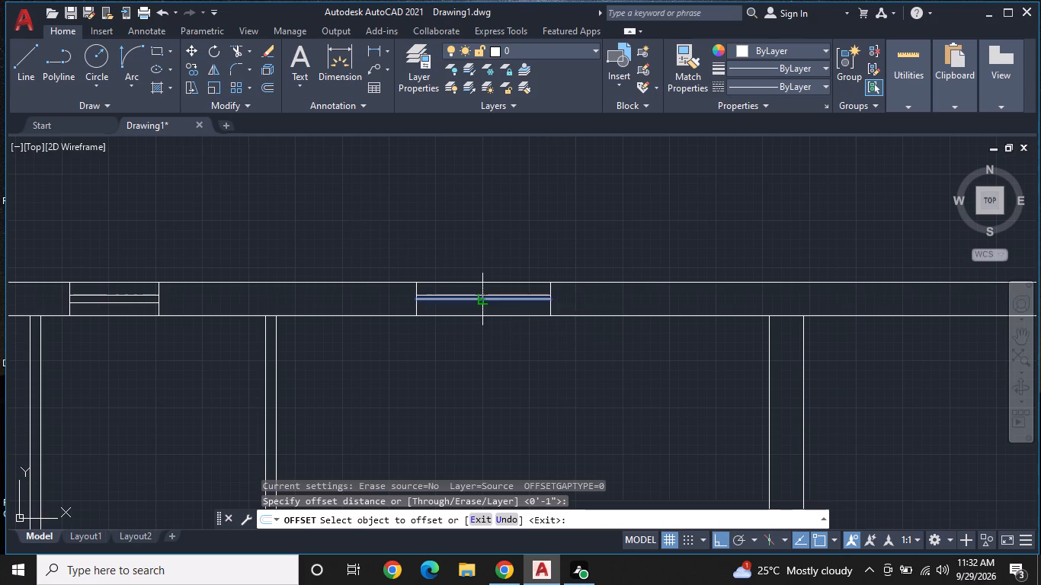
pyautogui.click(488, 282)
pyautogui.scroll(2, 491, 301)
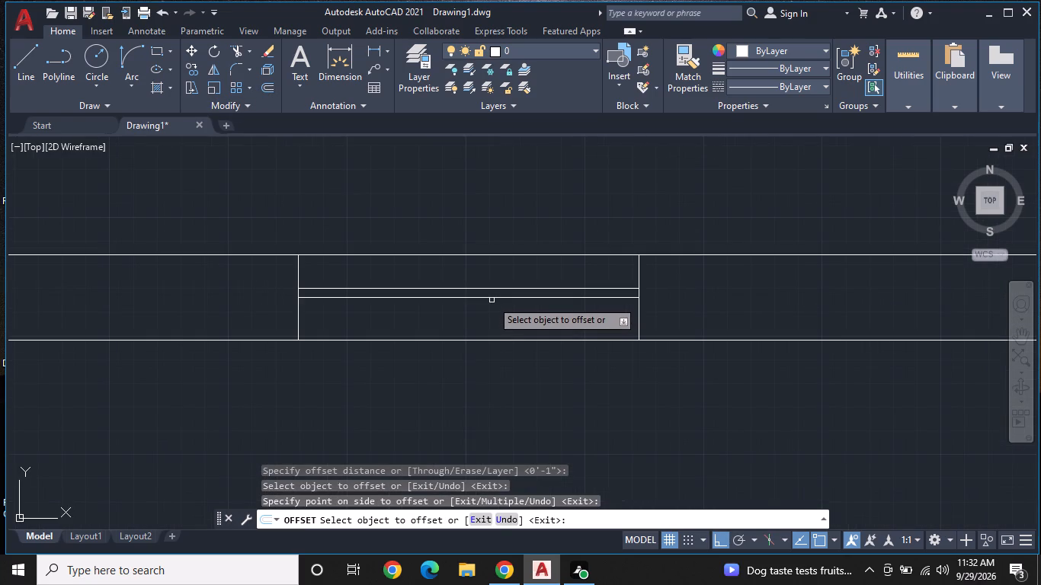
pyautogui.click(492, 298)
pyautogui.click(487, 324)
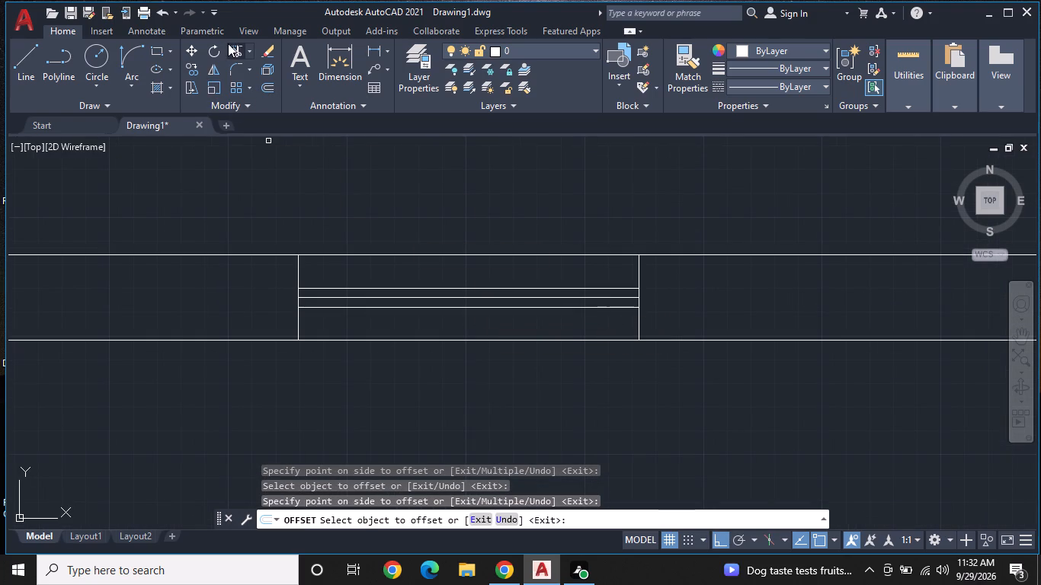
pyautogui.click(231, 43)
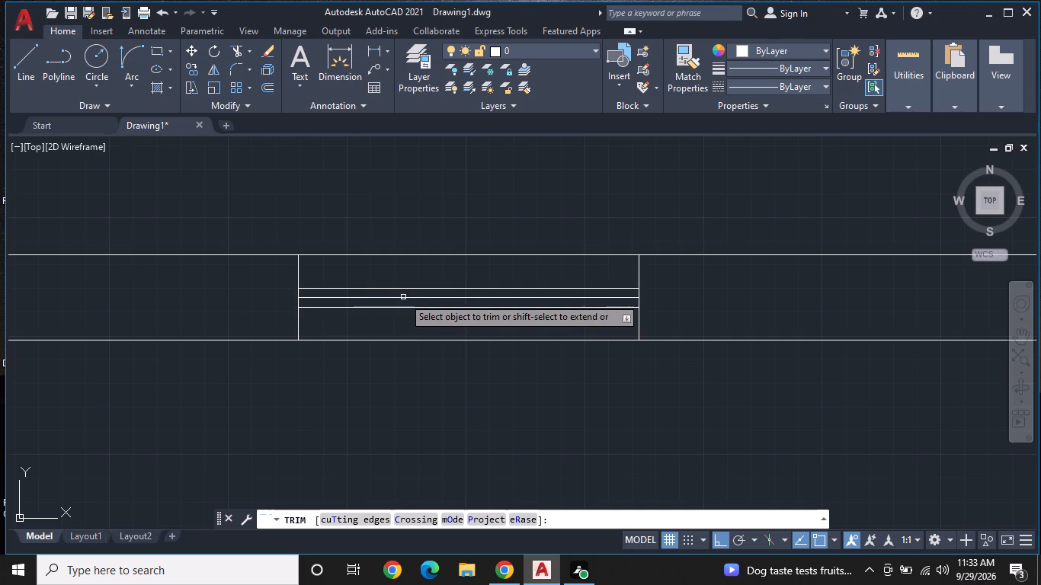
pyautogui.click(403, 297)
pyautogui.scroll(-2, 423, 297)
pyautogui.moveTo(589, 322); pyautogui.dragTo(140, 311, button='middle')
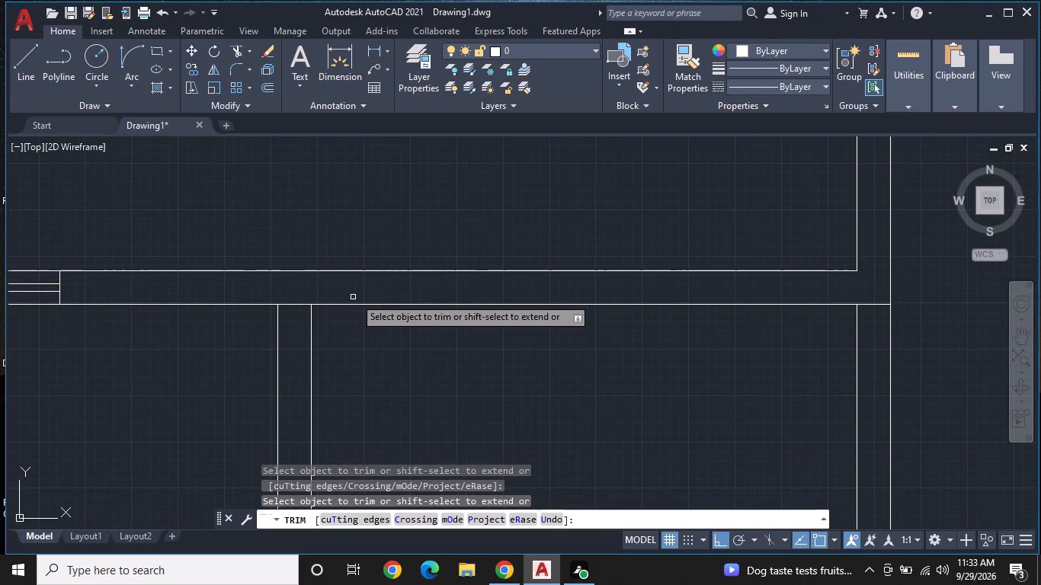
pyautogui.press('space')
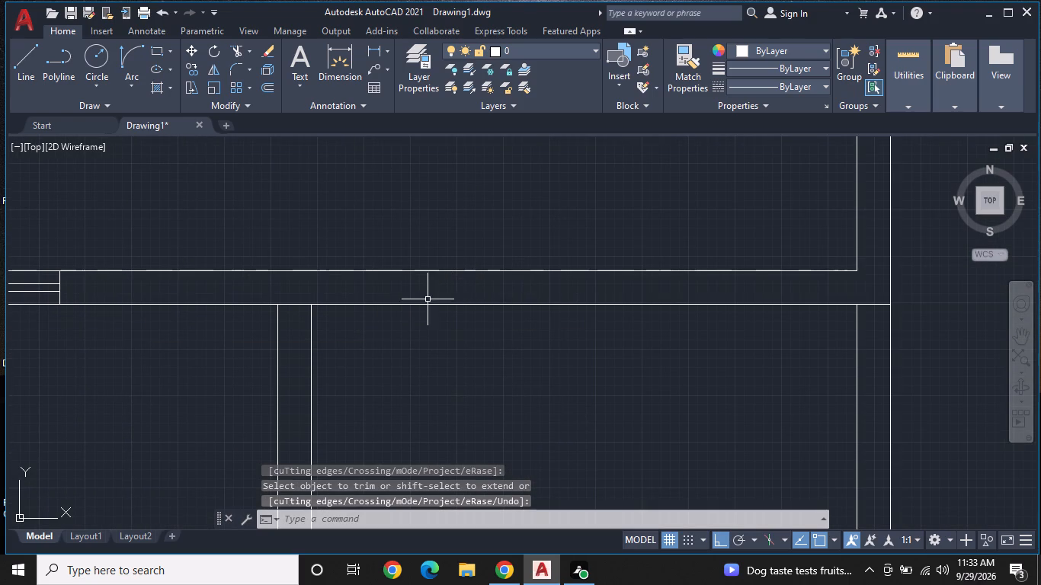
pyautogui.press('space')
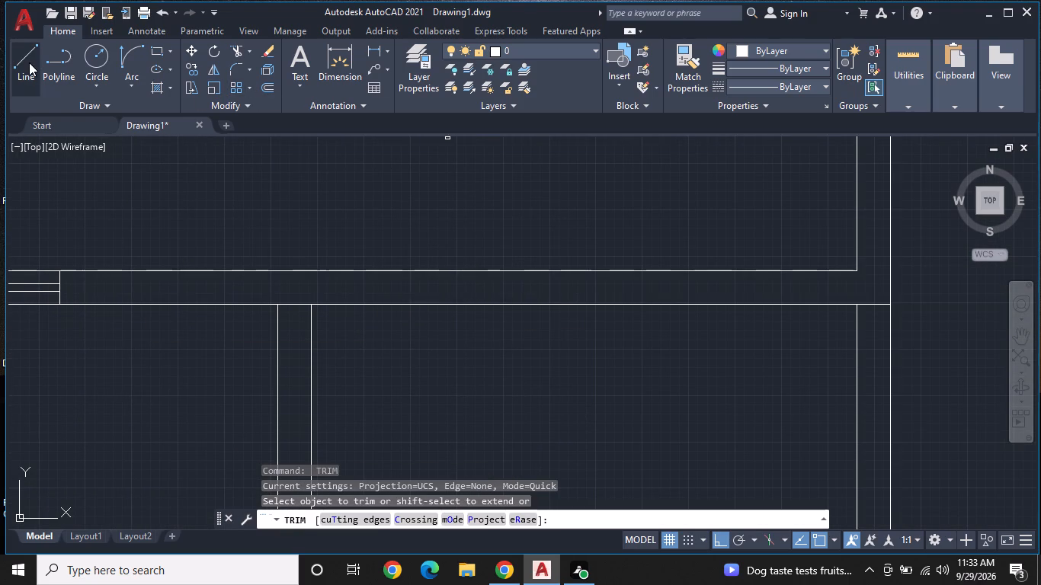
pyautogui.press('Escape')
# Draw a short line across the long horizontal wall's thickness, above the easternmost room.
pyautogui.click(27, 59)
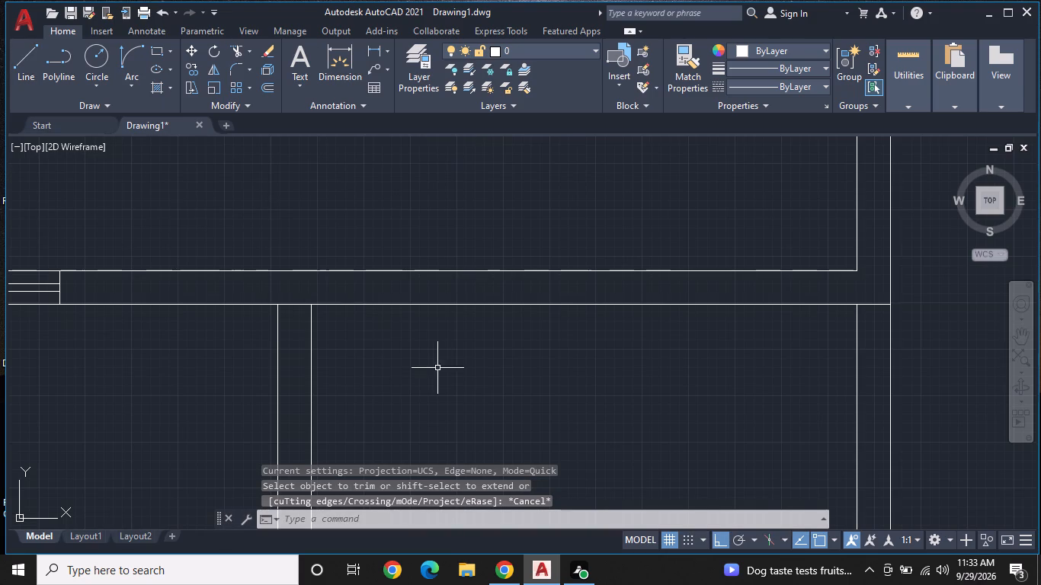
pyautogui.write('L')
pyautogui.press('space')
pyautogui.click(459, 272)
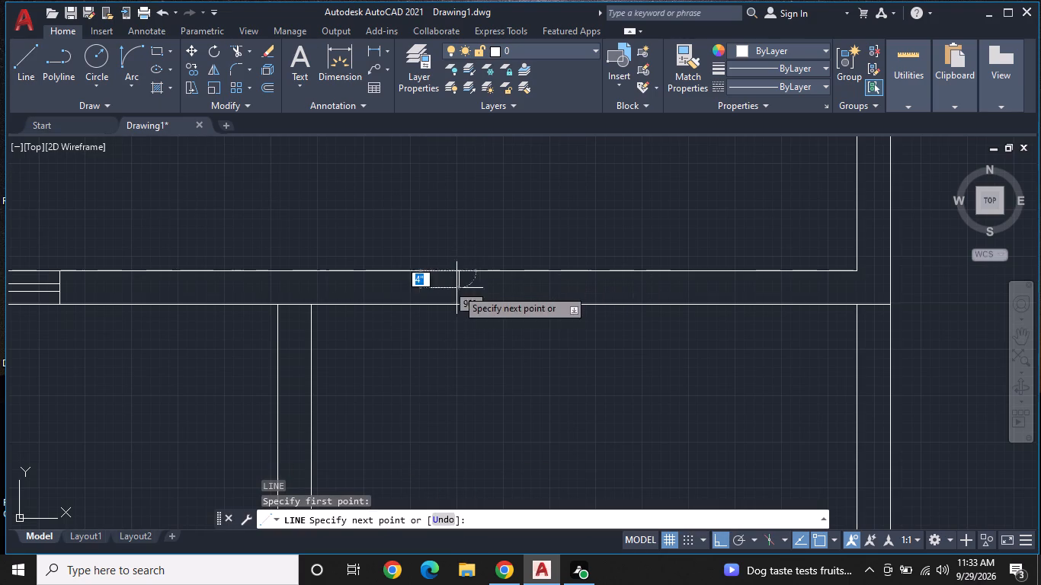
pyautogui.click(454, 302)
pyautogui.press('space')
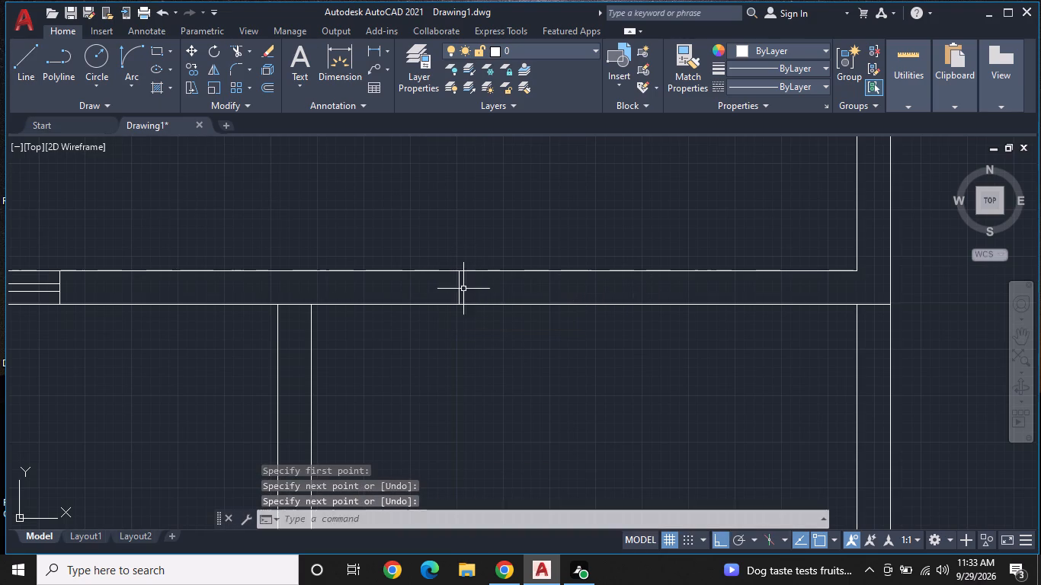
# From that line's midpoint, draw a horizontal line about 3' eastward and close its east end across the full wall thickness.
pyautogui.press('space')
pyautogui.click(460, 289)
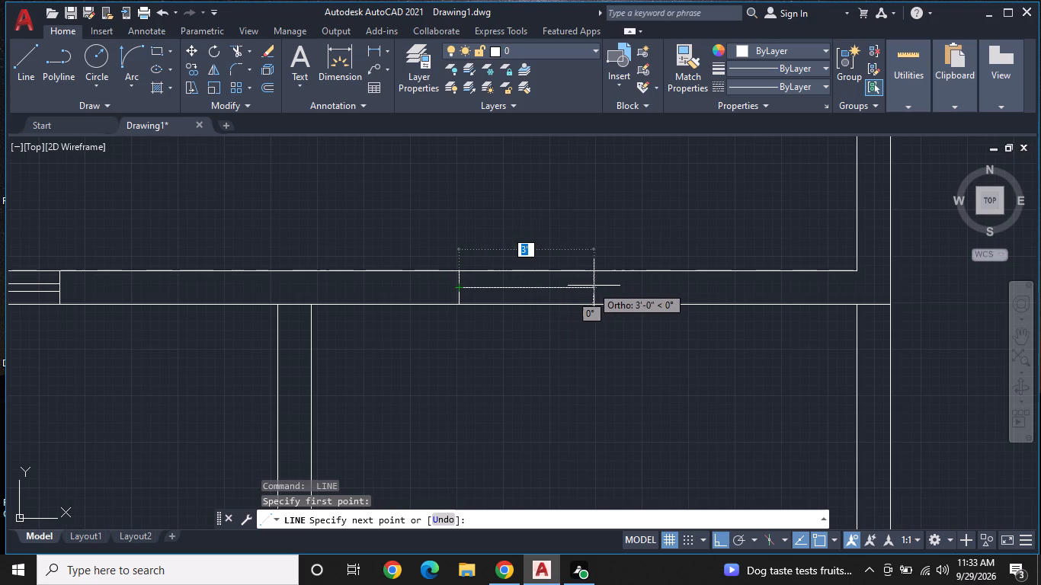
pyautogui.click(594, 286)
pyautogui.click(594, 270)
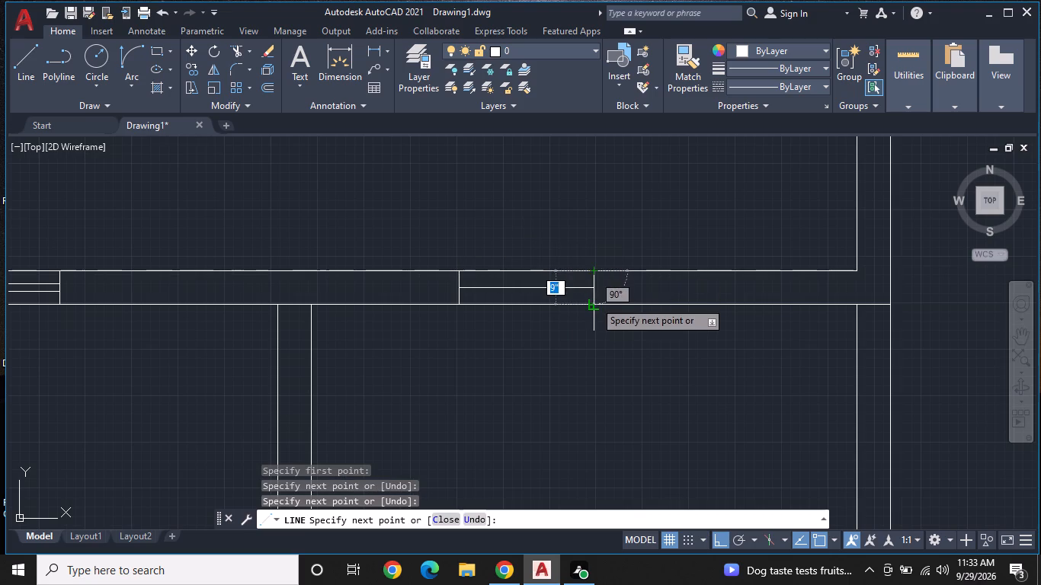
pyautogui.click(594, 301)
pyautogui.press('space')
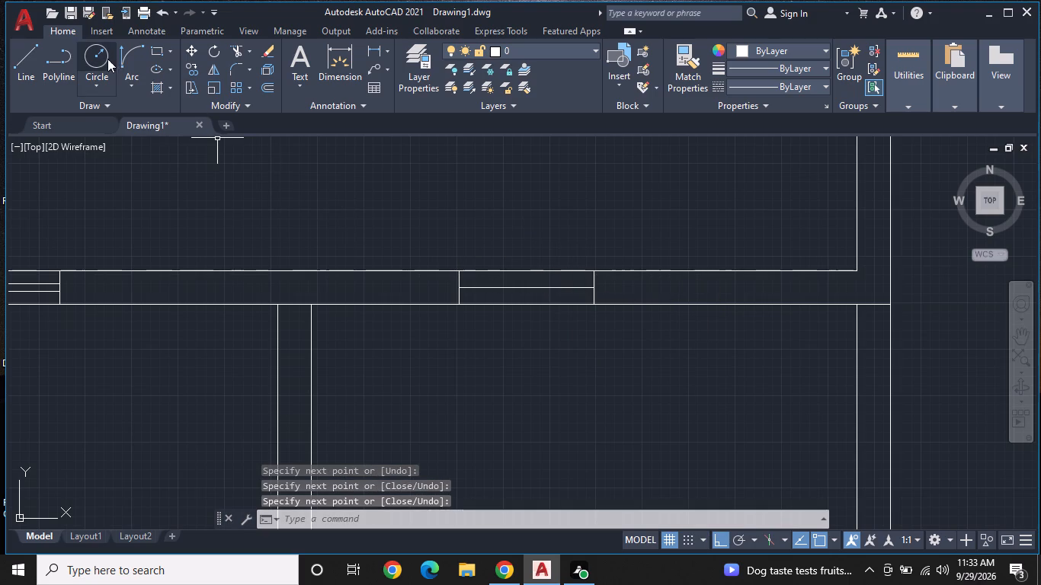
# Offset the easternmost room window's centre line 1" to both sides and erase the original centre line.
pyautogui.click(269, 86)
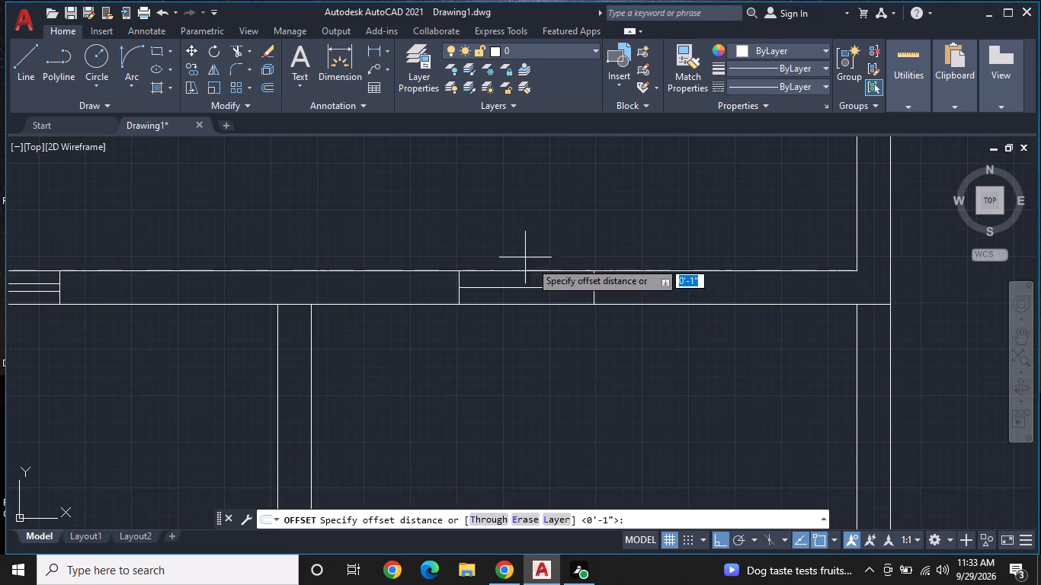
pyautogui.press('space')
pyautogui.click(553, 286)
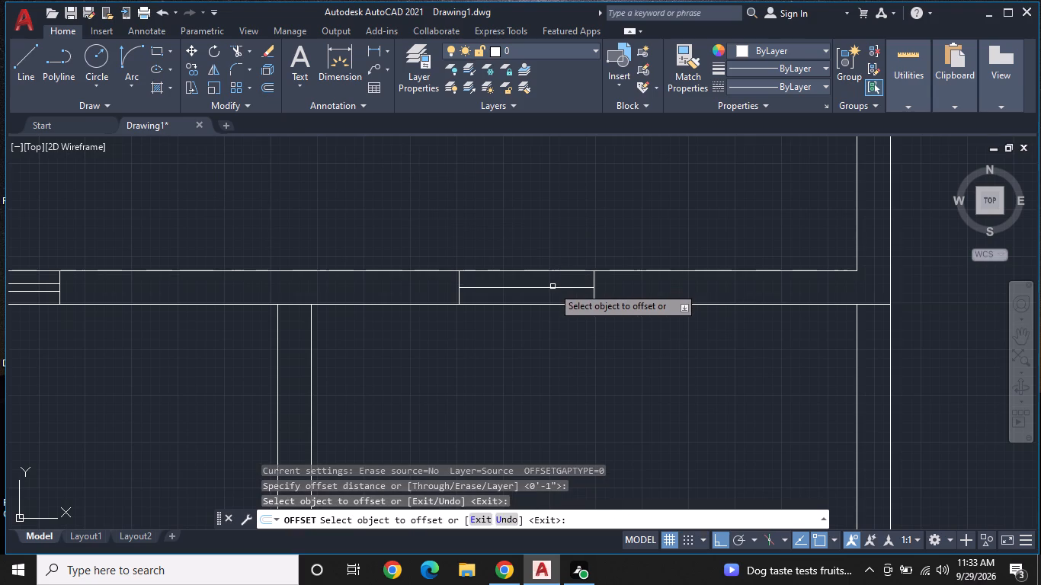
pyautogui.click(553, 288)
pyautogui.click(557, 269)
pyautogui.click(552, 289)
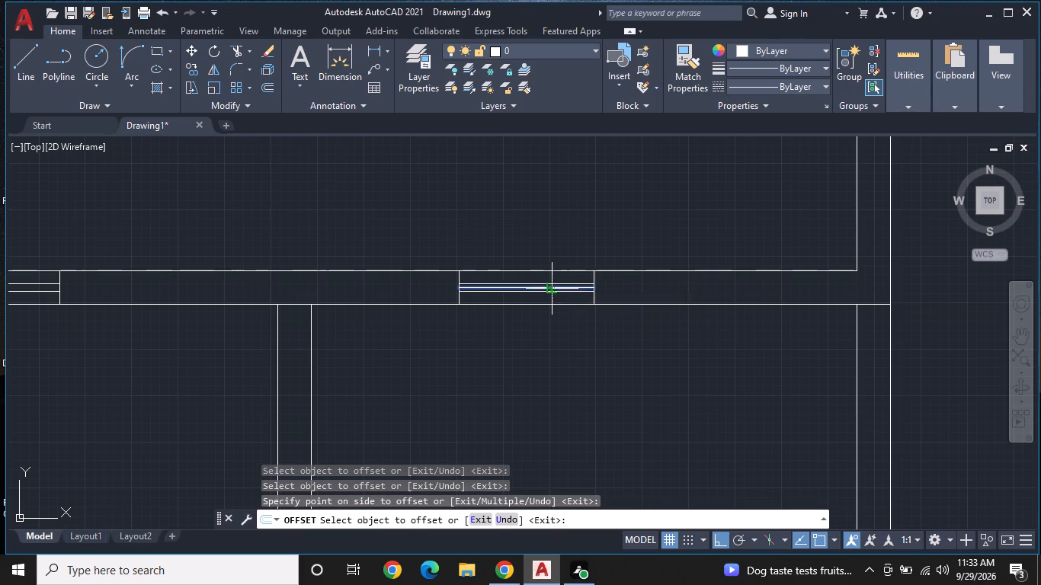
pyautogui.click(552, 304)
pyautogui.scroll(1, 553, 291)
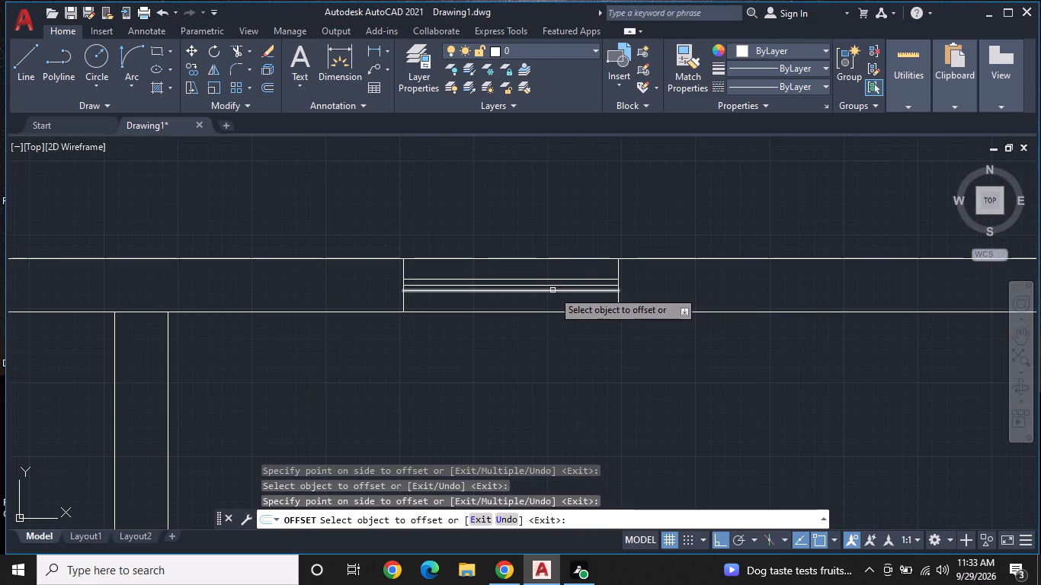
pyautogui.press('Escape')
pyautogui.click(550, 283)
pyautogui.rightClick(550, 283)
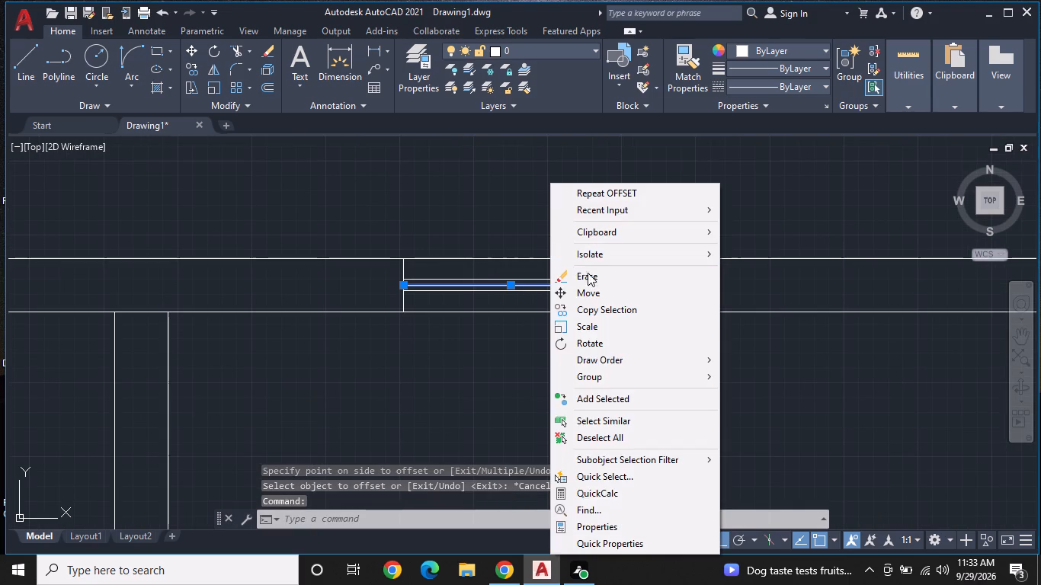
pyautogui.click(588, 277)
# At the east wall junction, trim the long wall's south face line inside the east wall and extend its north face line to the outer face.
pyautogui.scroll(-1, 612, 317)
pyautogui.moveTo(711, 343); pyautogui.dragTo(598, 341, button='middle')
pyautogui.scroll(-1, 572, 326)
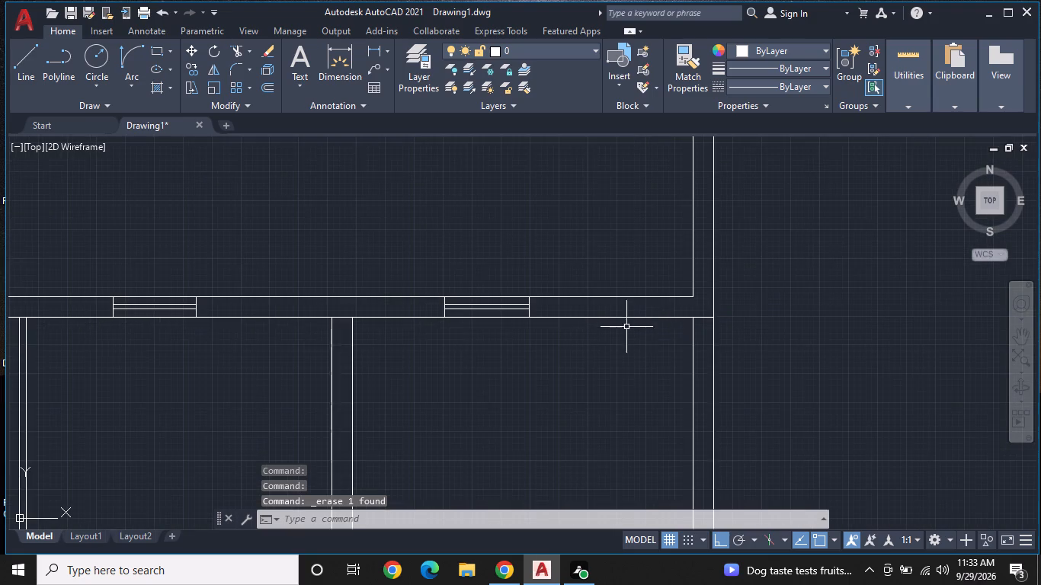
pyautogui.write('TR')
pyautogui.press('space')
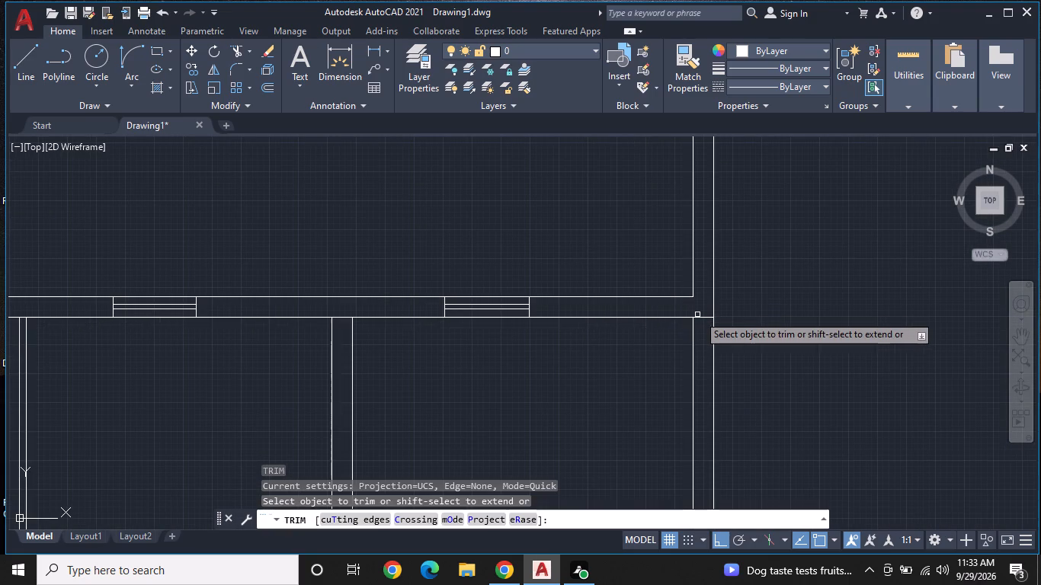
pyautogui.click(698, 315)
pyautogui.press('Escape')
pyautogui.write('EX')
pyautogui.press('space')
pyautogui.click(675, 296)
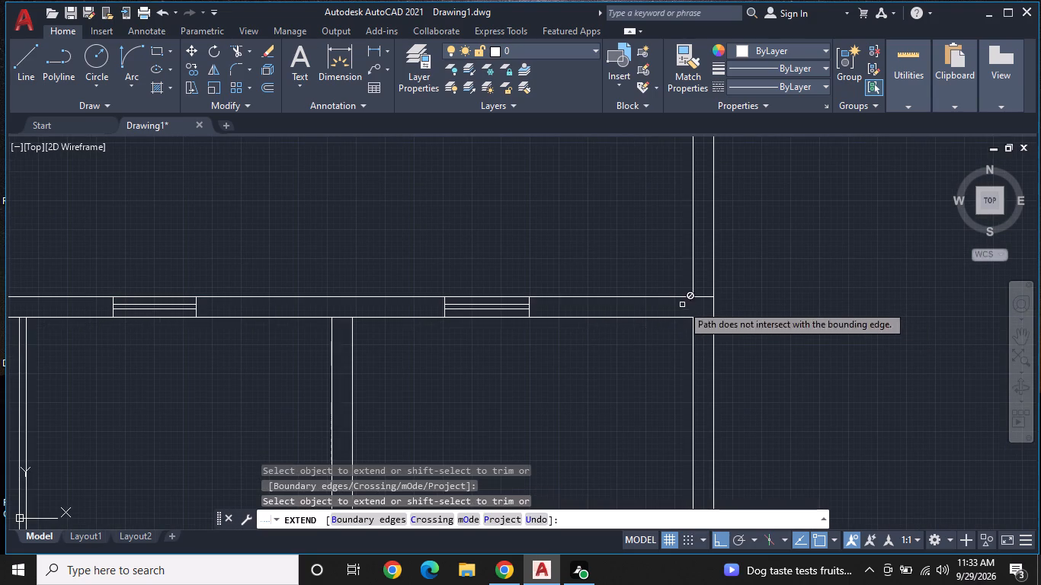
pyautogui.press('Escape')
# Examine the southern extension's rooms, windows and partitions, including the wall junctions around the narrow room.
pyautogui.scroll(-2, 767, 331)
pyautogui.moveTo(775, 368); pyautogui.dragTo(812, 366, button='middle')
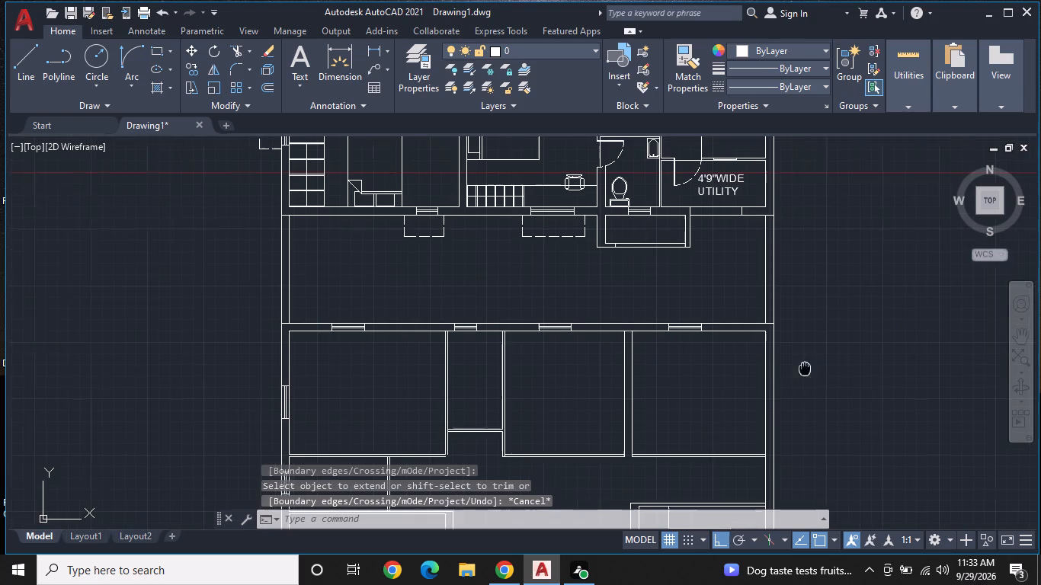
pyautogui.moveTo(812, 366); pyautogui.dragTo(817, 362, button='middle')
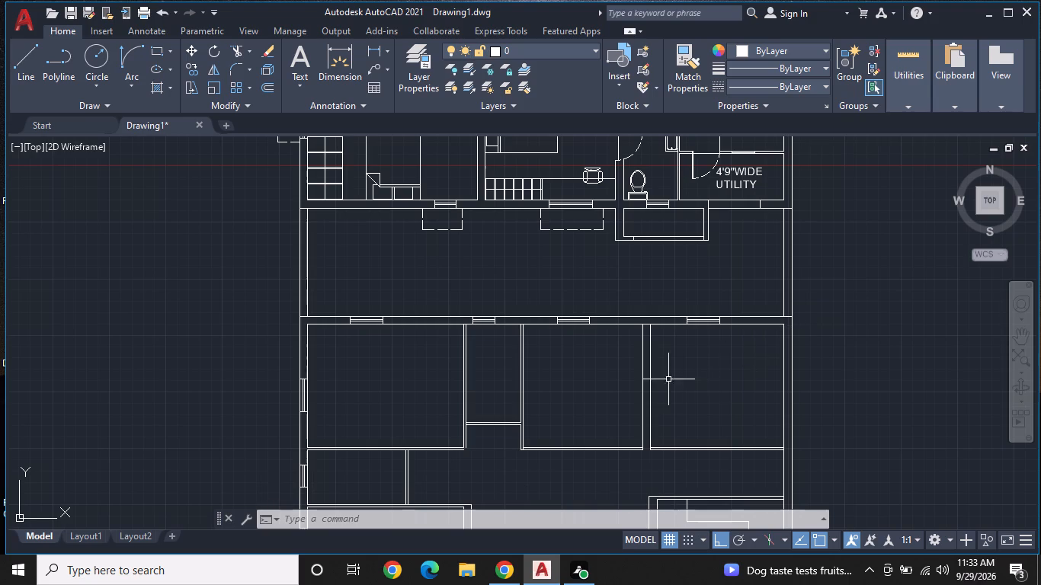
pyautogui.moveTo(659, 376); pyautogui.dragTo(629, 247, button='middle')
pyautogui.moveTo(603, 364); pyautogui.dragTo(444, 267, button='middle')
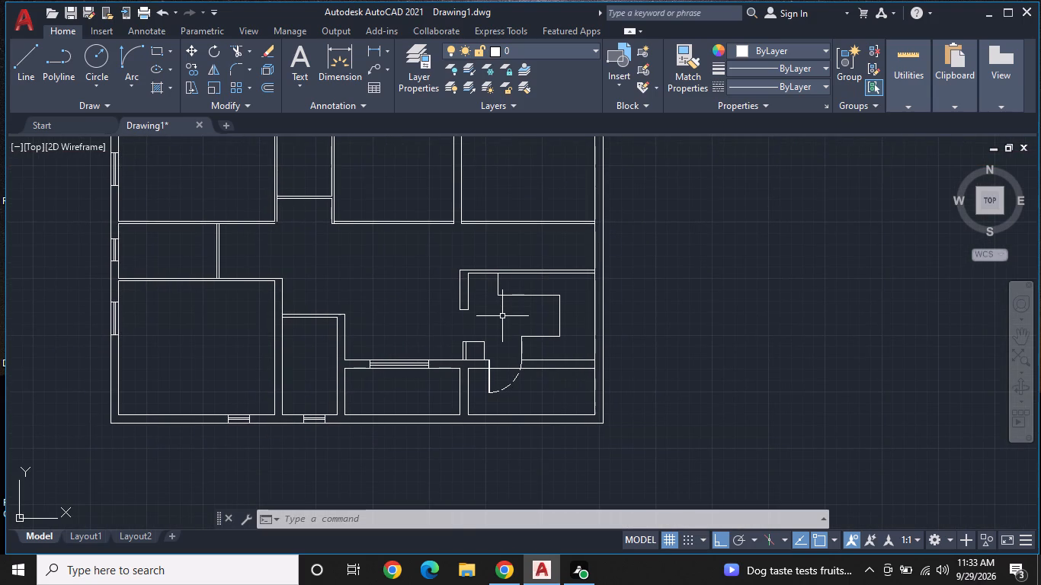
pyautogui.moveTo(605, 305); pyautogui.dragTo(603, 402, button='middle')
pyautogui.middleClick(603, 402)
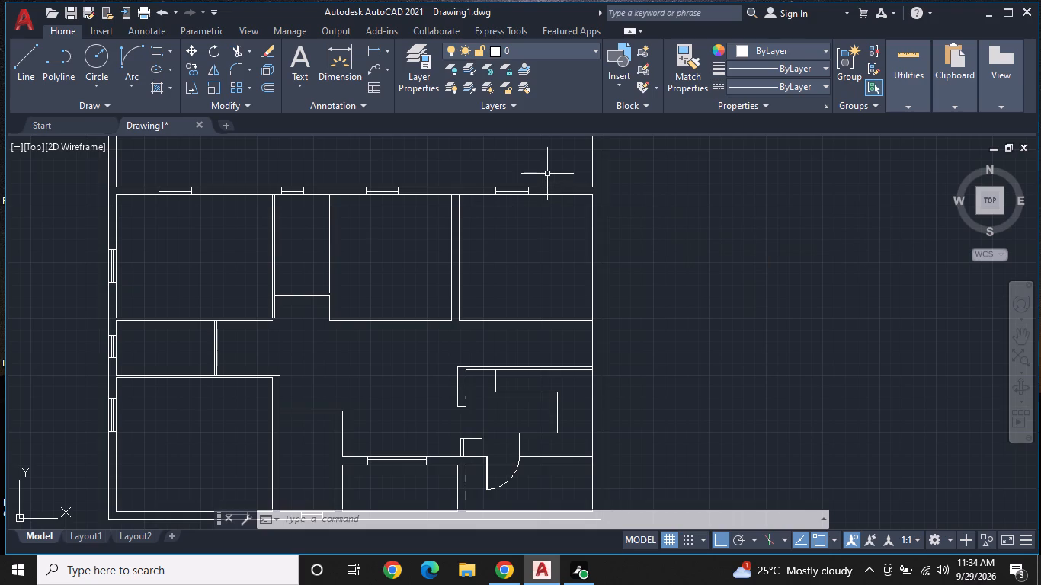
pyautogui.scroll(-1, 495, 226)
pyautogui.moveTo(480, 238); pyautogui.dragTo(464, 204, button='middle')
pyautogui.moveTo(408, 270); pyautogui.dragTo(431, 244, button='middle')
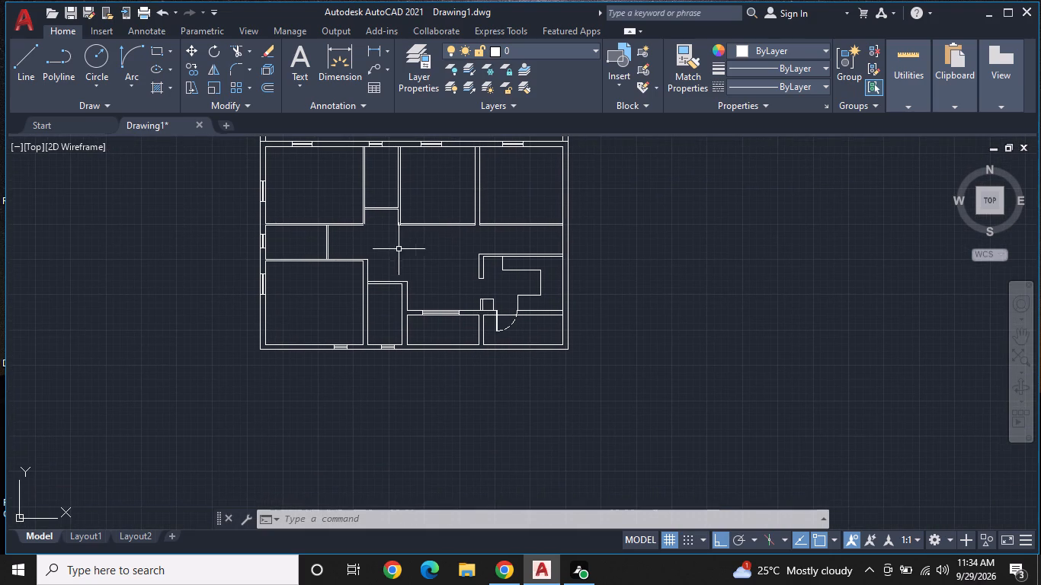
pyautogui.scroll(2, 369, 305)
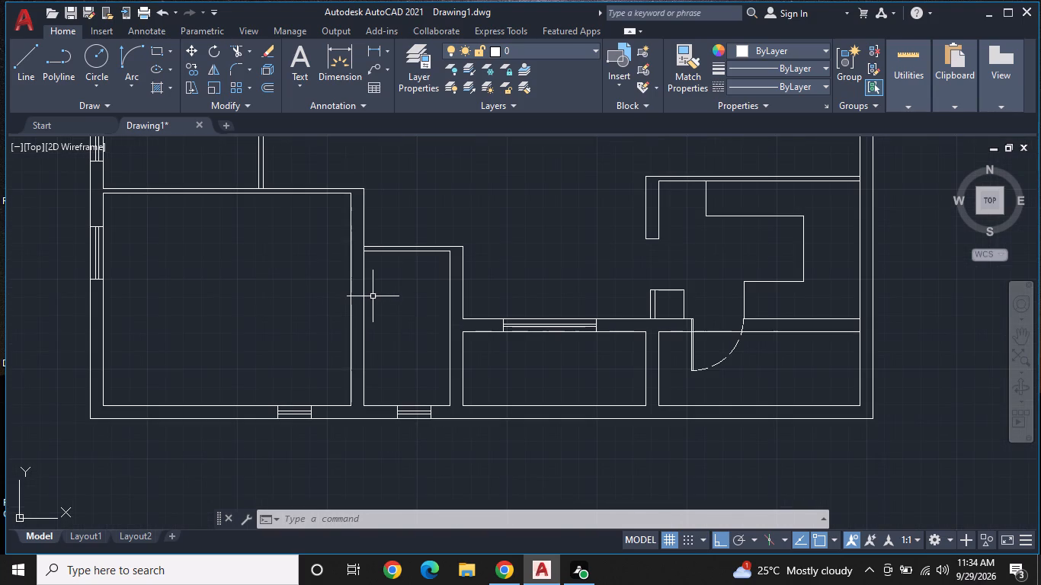
pyautogui.moveTo(464, 302); pyautogui.dragTo(514, 305, button='middle')
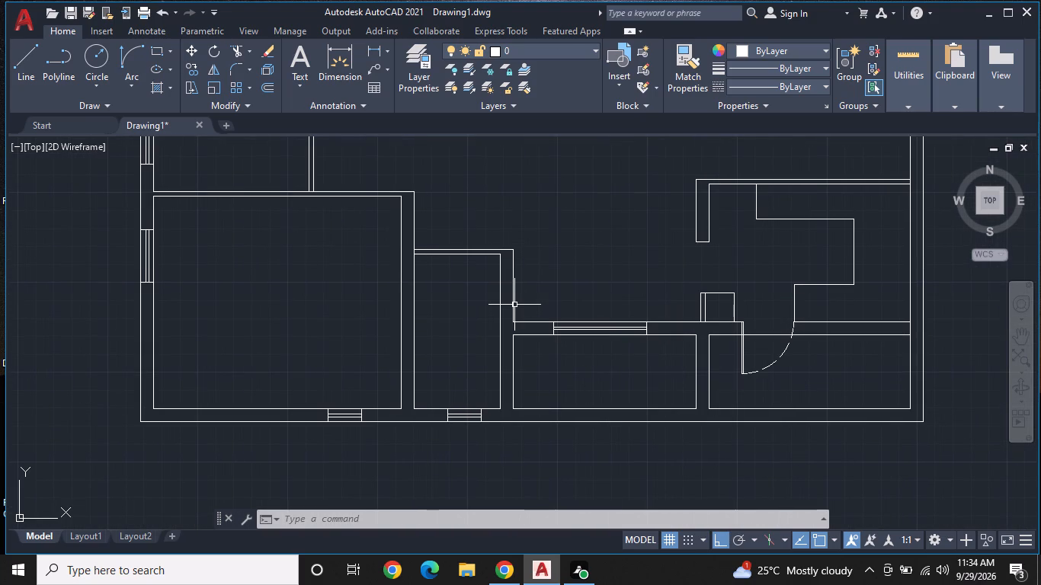
pyautogui.moveTo(466, 265); pyautogui.dragTo(520, 373, button='middle')
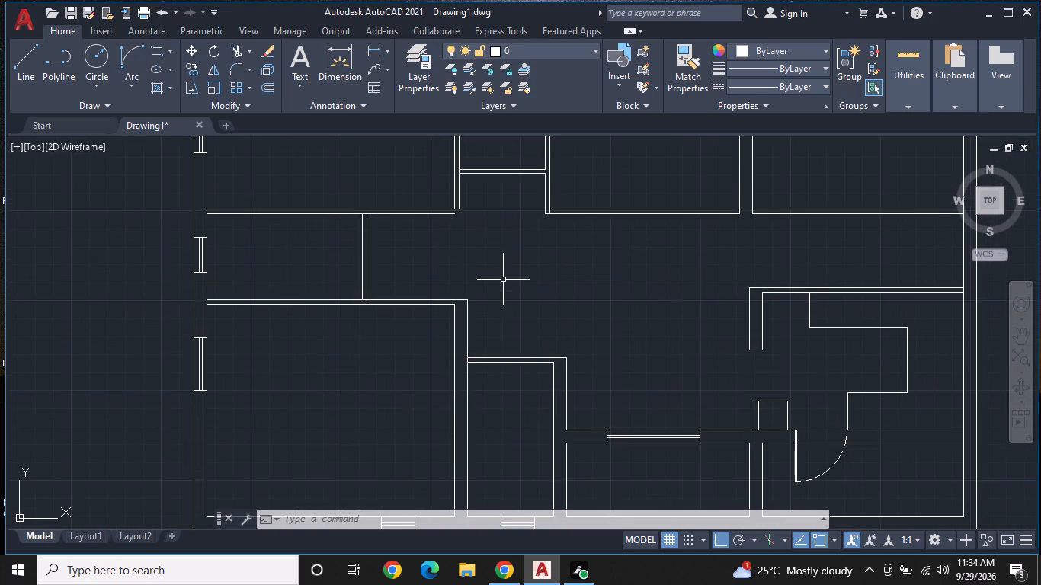
pyautogui.moveTo(501, 277); pyautogui.dragTo(517, 349, button='middle')
pyautogui.scroll(2, 473, 292)
pyautogui.moveTo(485, 274); pyautogui.dragTo(493, 317, button='middle')
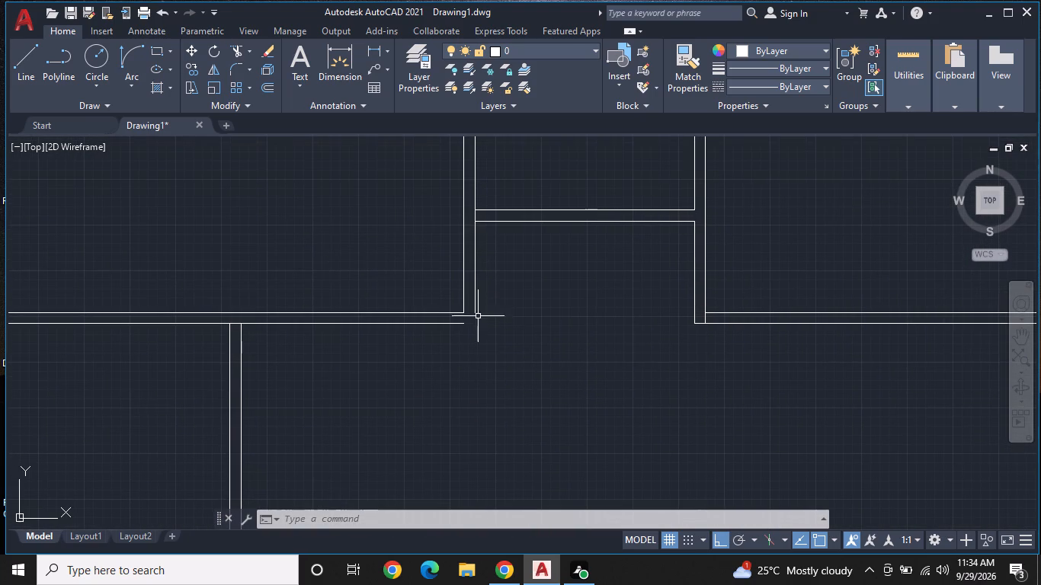
# Fillet the south face line of the western wall with the east face line of the adjoining vertical wall into a square corner.
pyautogui.press('space')
pyautogui.press('Escape')
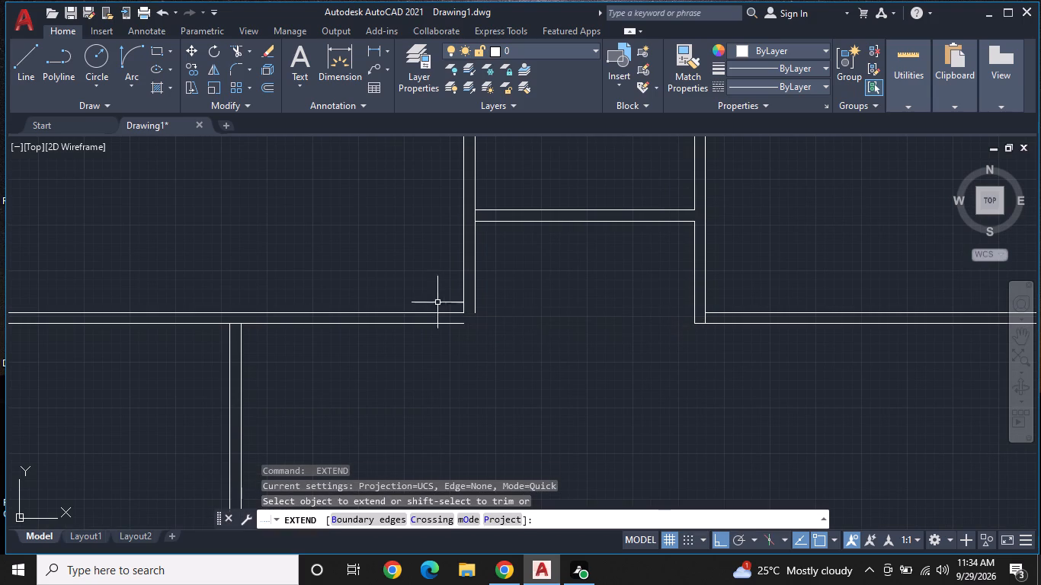
pyautogui.click(226, 62)
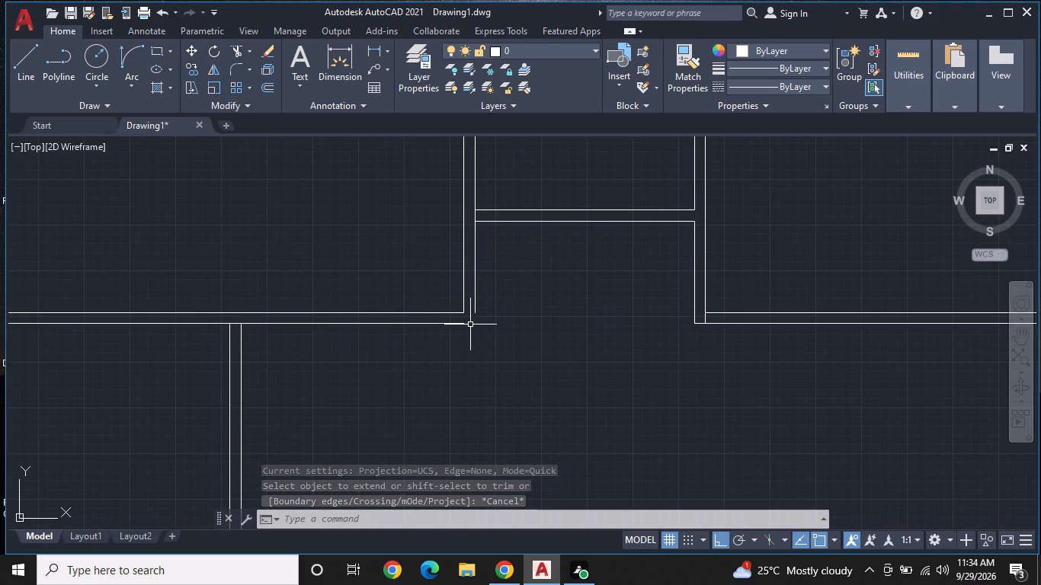
pyautogui.click(232, 65)
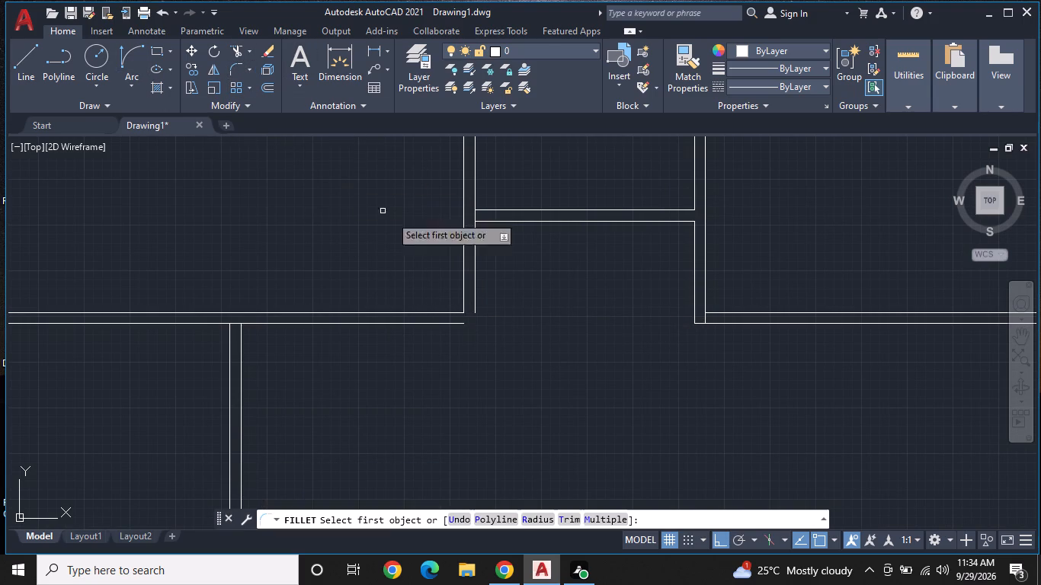
pyautogui.click(462, 323)
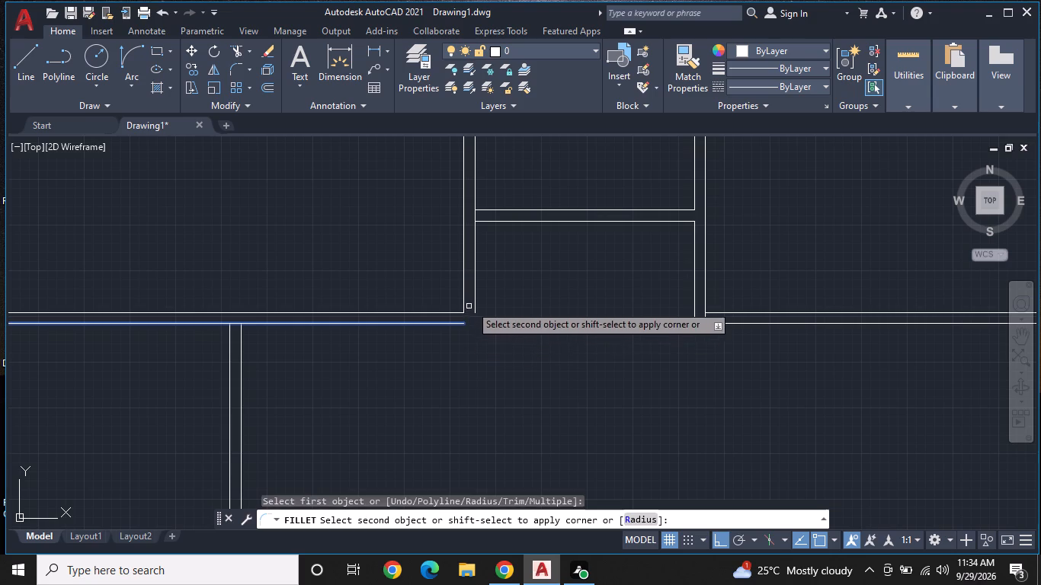
pyautogui.click(476, 301)
pyautogui.press('space')
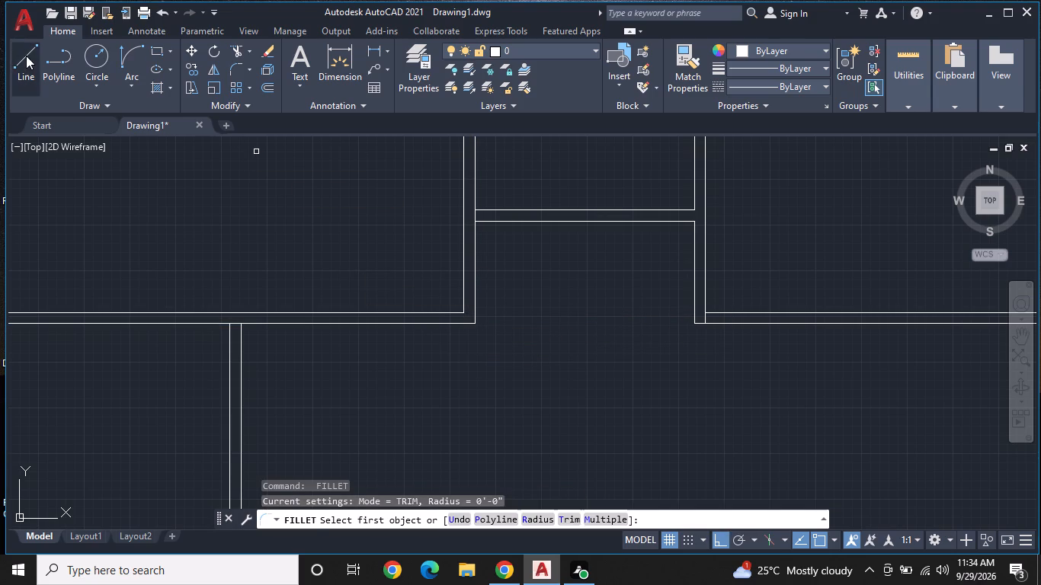
# Just west of that corner, draw a jamb line across the wall and a 3' door leaf line northward from its south face.
pyautogui.click(26, 56)
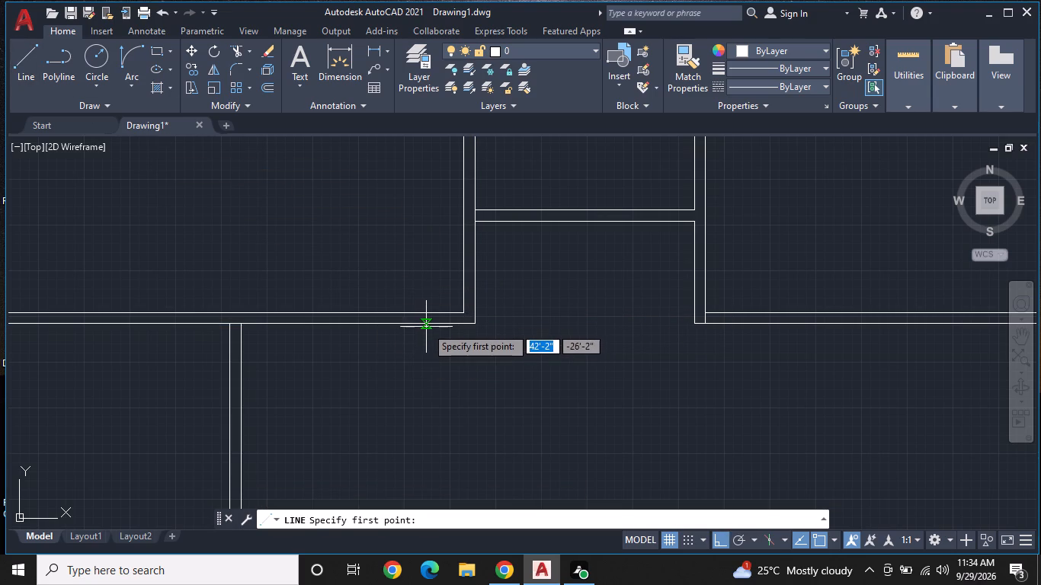
pyautogui.click(426, 327)
pyautogui.click(427, 309)
pyautogui.press('space')
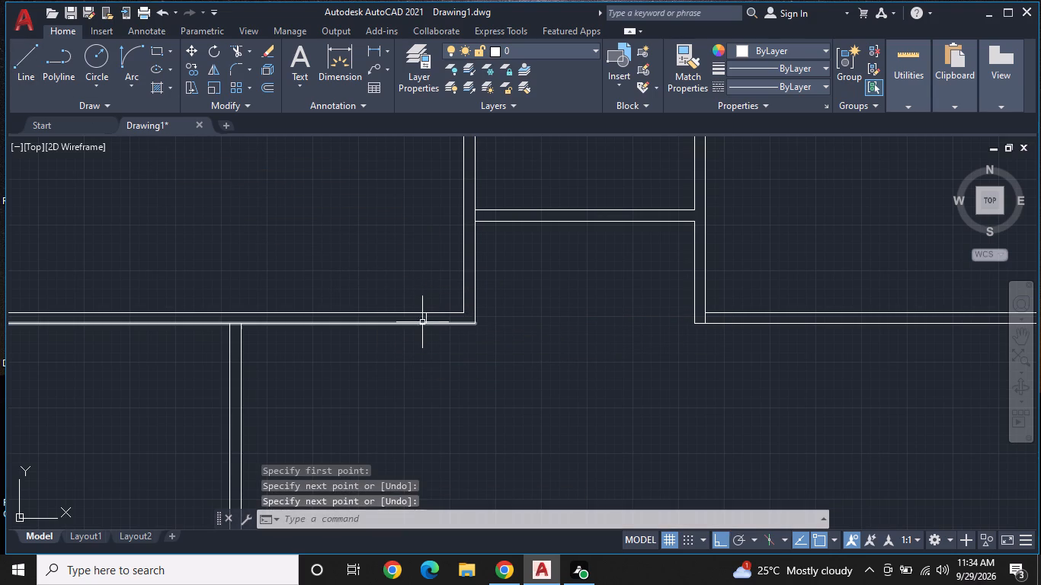
pyautogui.press('space')
pyautogui.click(423, 324)
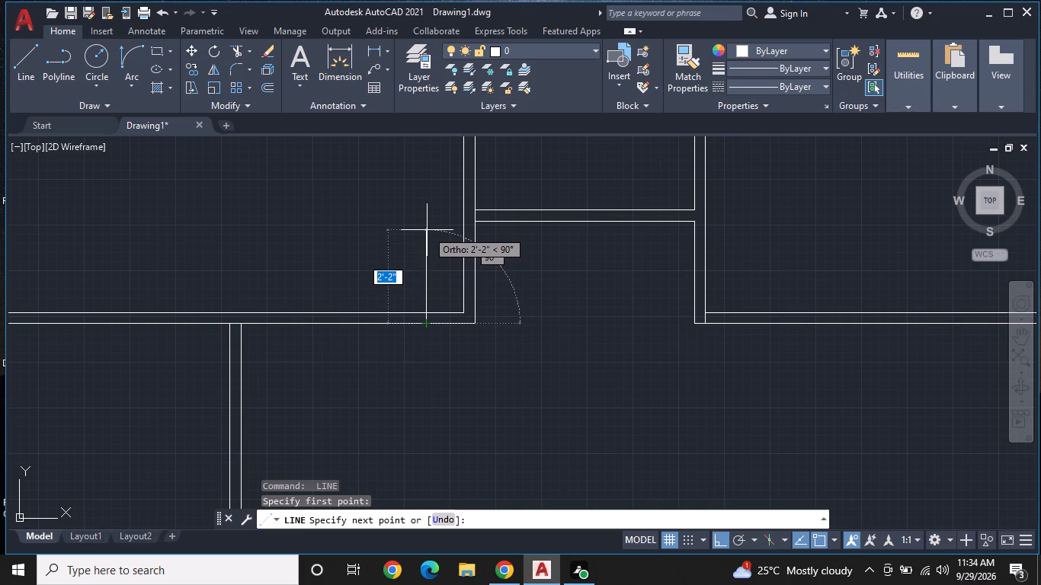
pyautogui.write("3'")
pyautogui.press('Return')
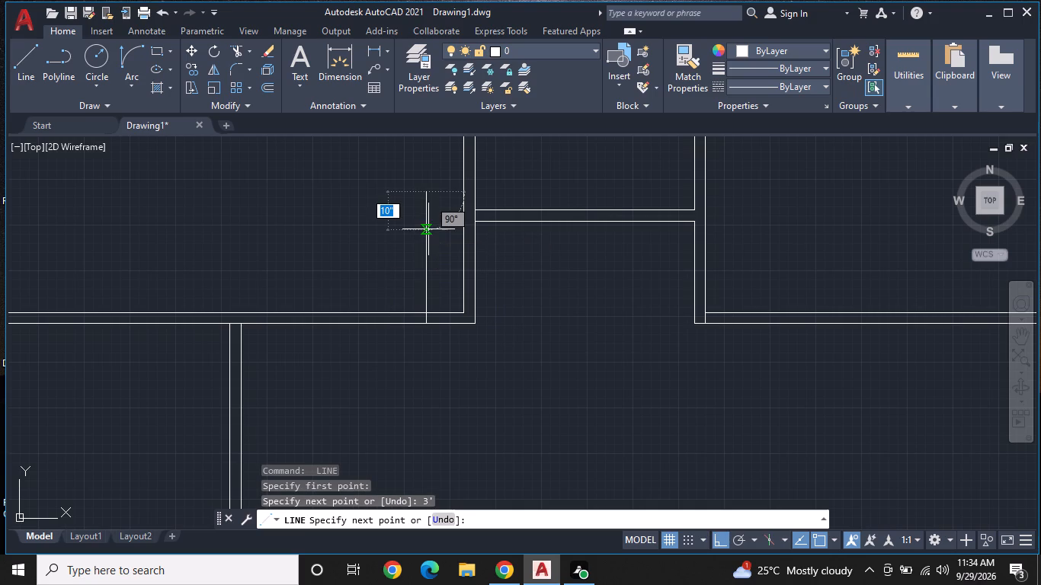
pyautogui.press('Escape')
# Draw a 3' line westward along the wall's south face from the base of the door leaf to mark the opening.
pyautogui.press('space')
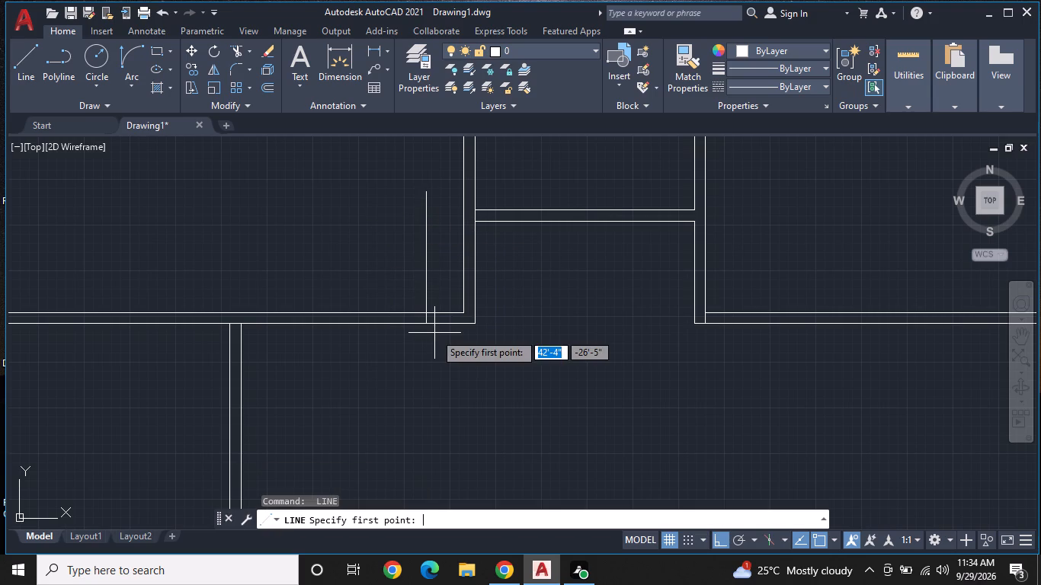
pyautogui.click(429, 323)
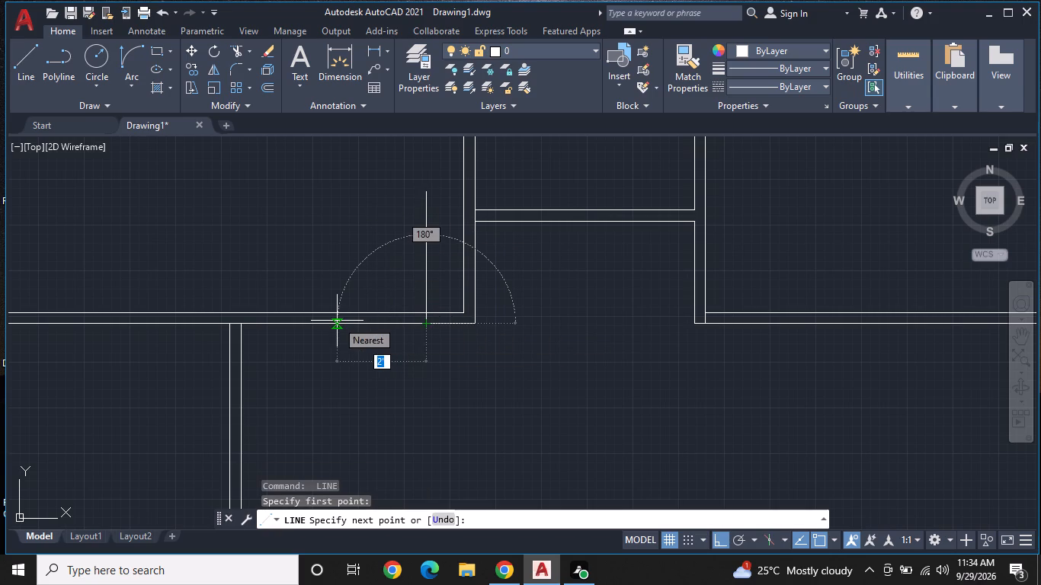
pyautogui.write("3'")
pyautogui.press('Return')
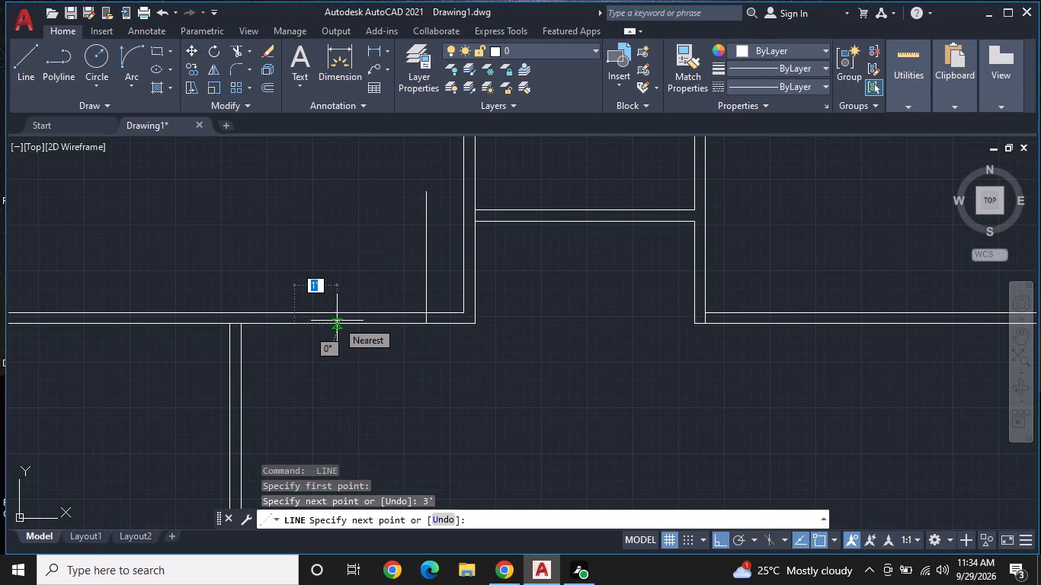
pyautogui.press('Escape')
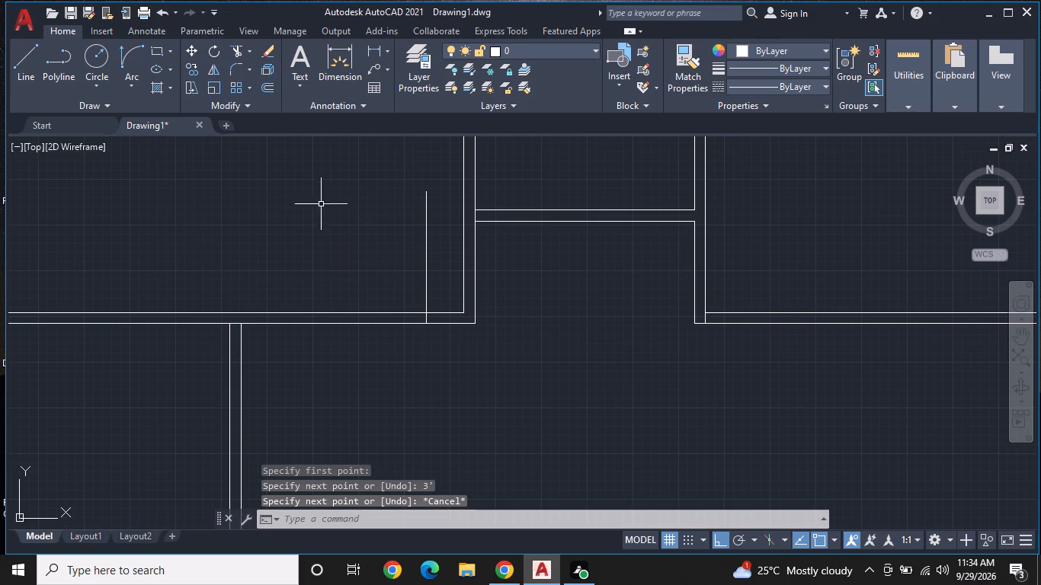
# Draw the door's swing arc from the leaf's north end to the west end of the 3' opening line.
pyautogui.click(120, 58)
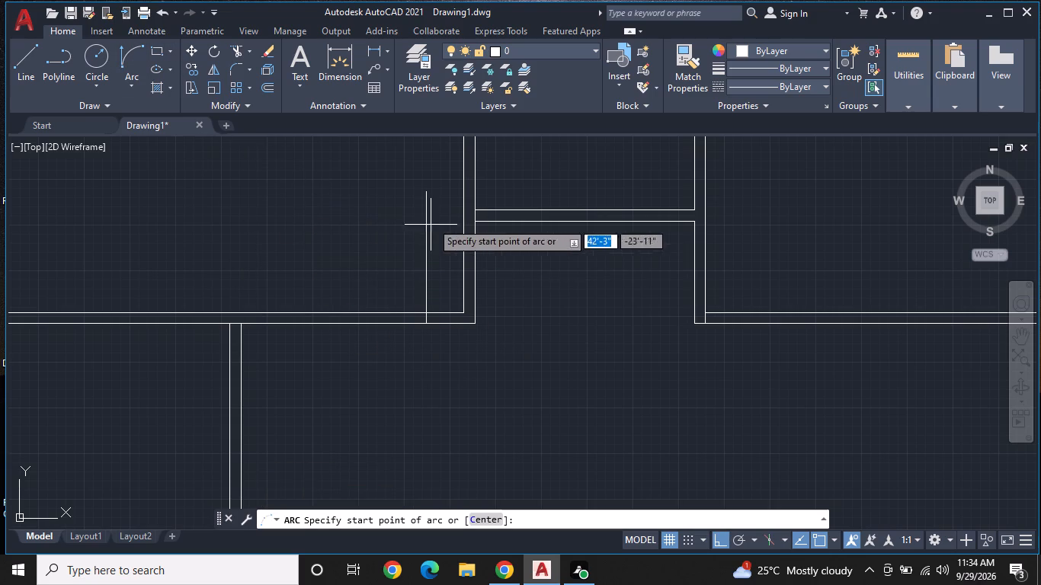
pyautogui.click(428, 192)
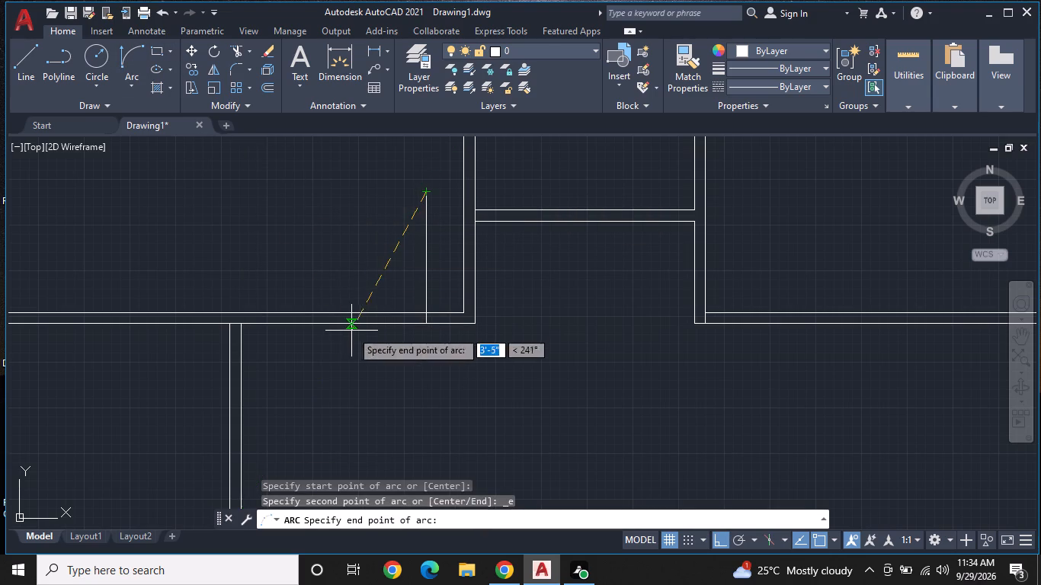
pyautogui.click(296, 324)
pyautogui.click(214, 177)
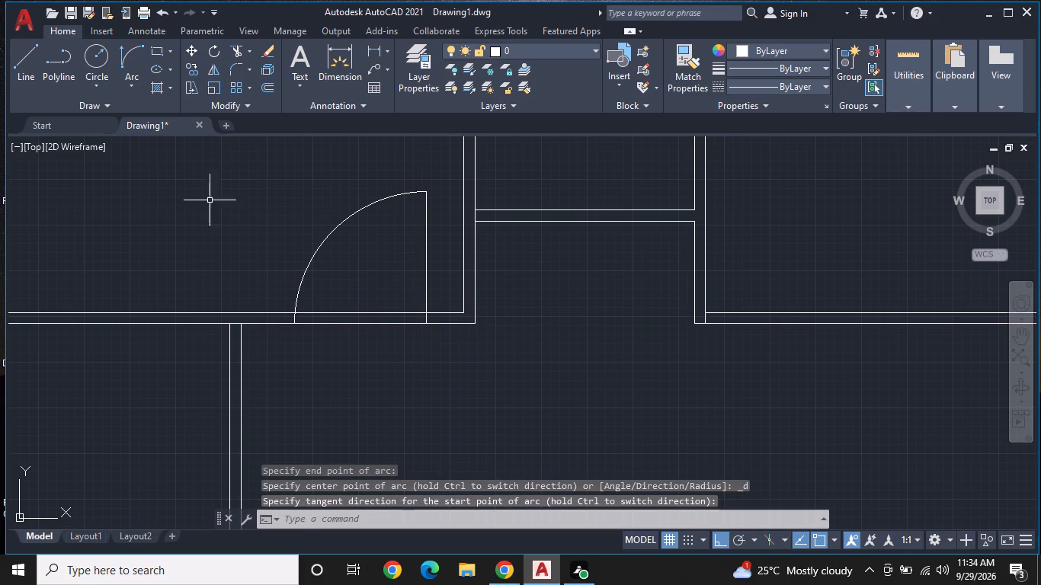
# Offset the door leaf line 1" to the west to give the leaf its thickness.
pyautogui.click(261, 88)
pyautogui.press('space')
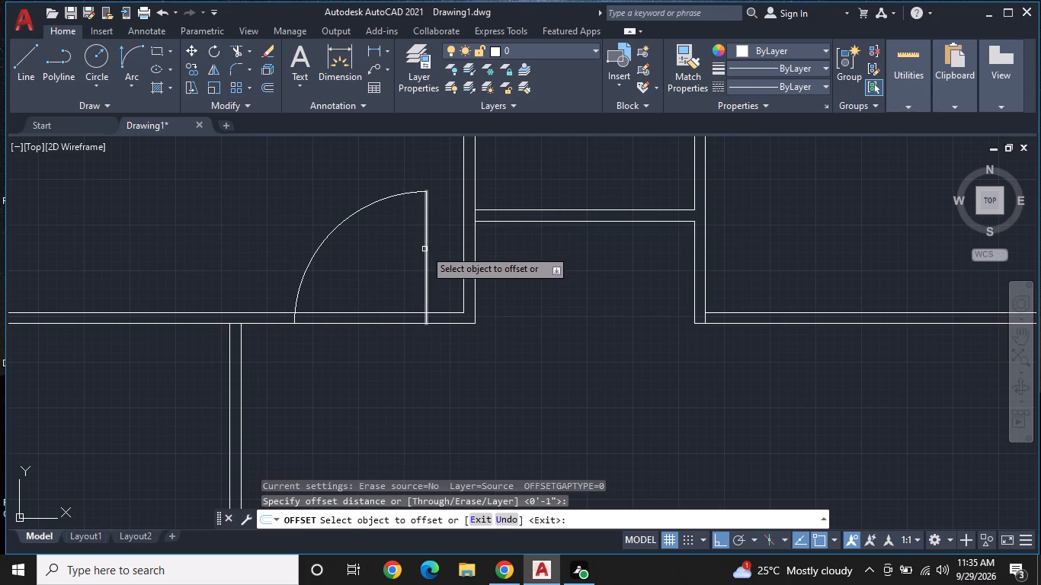
pyautogui.click(424, 249)
pyautogui.click(337, 261)
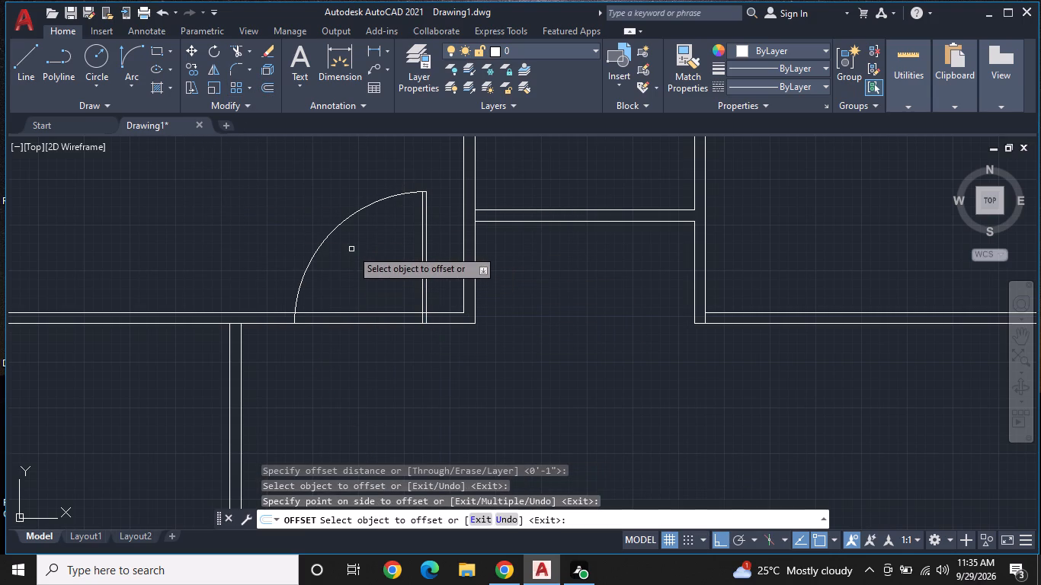
pyautogui.press('Escape')
# Set the door swing arc's linetype to ACAD_ISO02W100.
pyautogui.click(345, 218)
pyautogui.rightClick(345, 218)
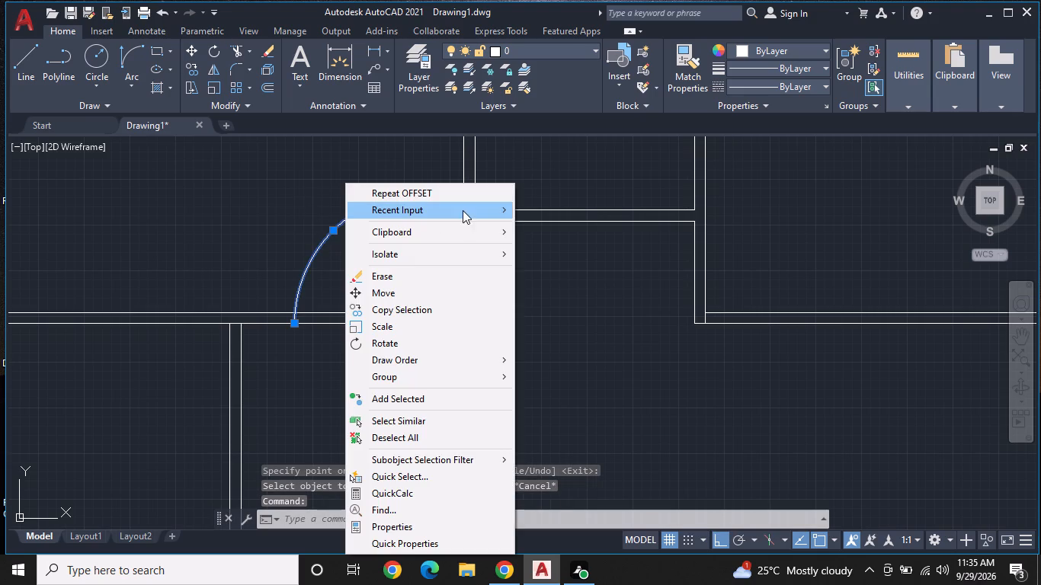
pyautogui.click(795, 104)
pyautogui.click(801, 88)
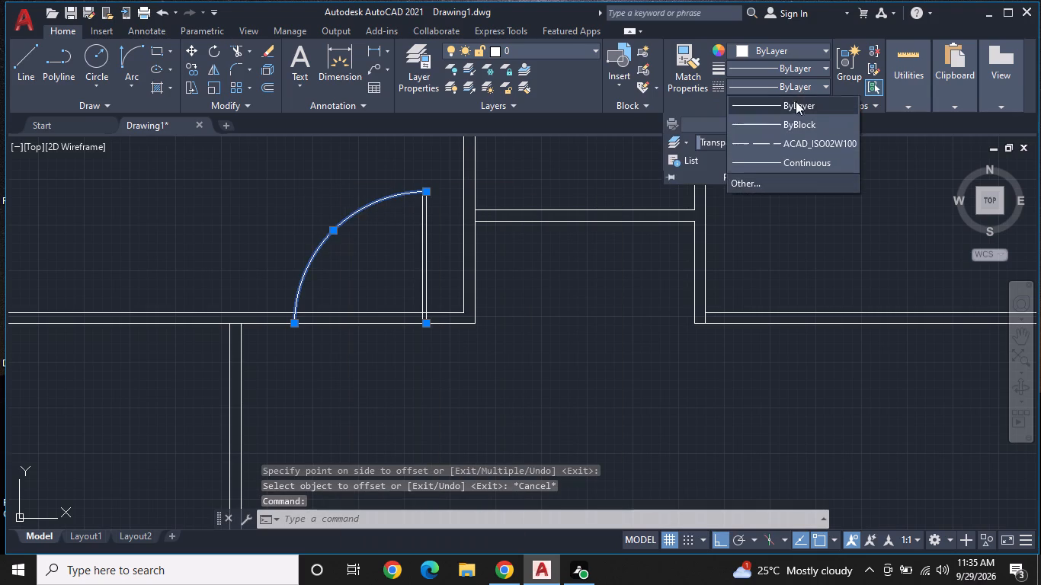
pyautogui.click(777, 139)
pyautogui.press('Escape')
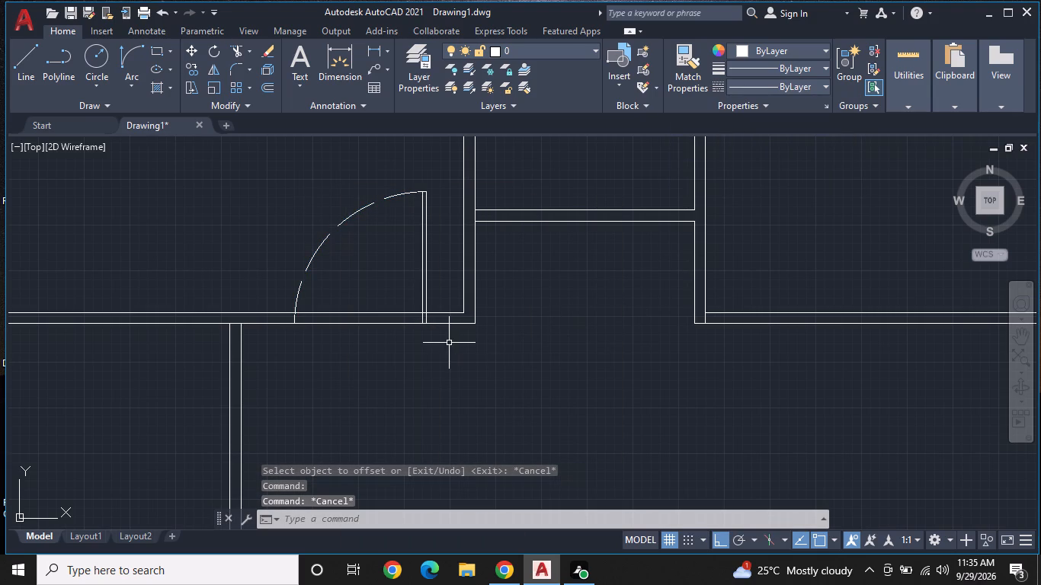
# Trim the wall's face lines between the door leaf and the arc's end to cut the door opening.
pyautogui.moveTo(448, 343); pyautogui.dragTo(453, 320, button='middle')
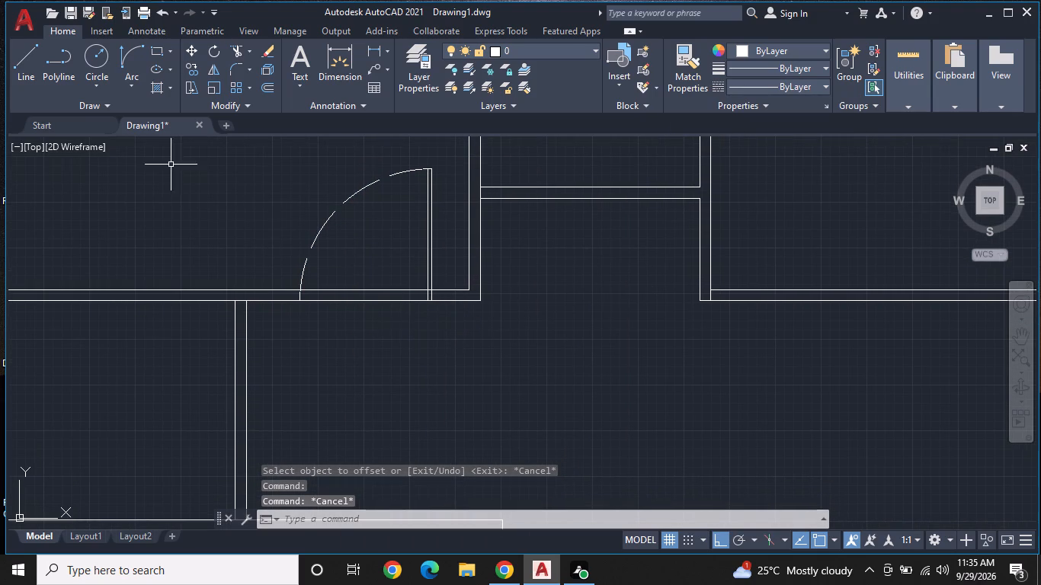
pyautogui.click(231, 51)
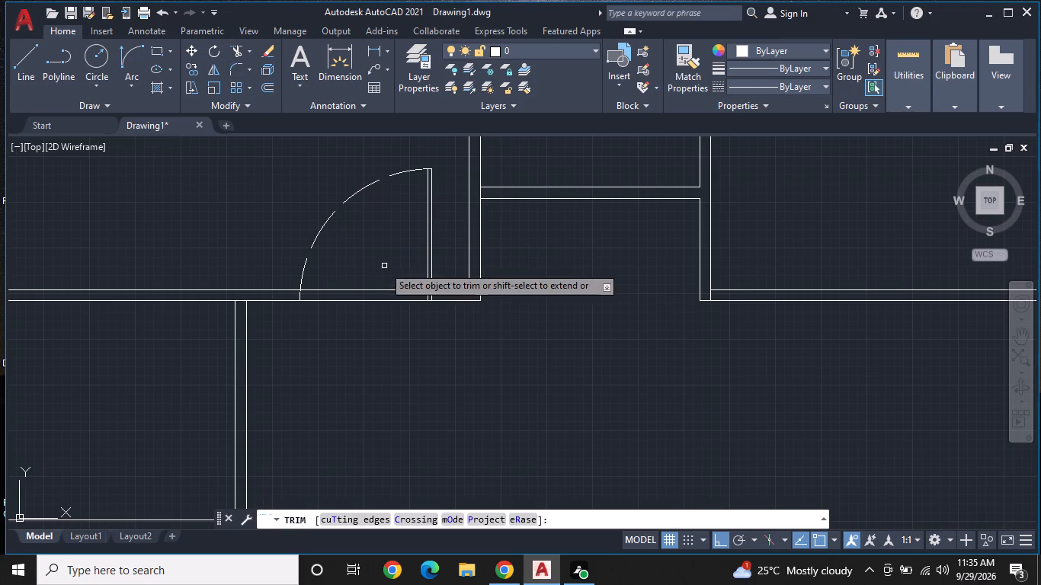
pyautogui.click(382, 265)
pyautogui.click(368, 334)
pyautogui.scroll(-1, 369, 334)
pyautogui.moveTo(386, 342); pyautogui.dragTo(313, 278, button='middle')
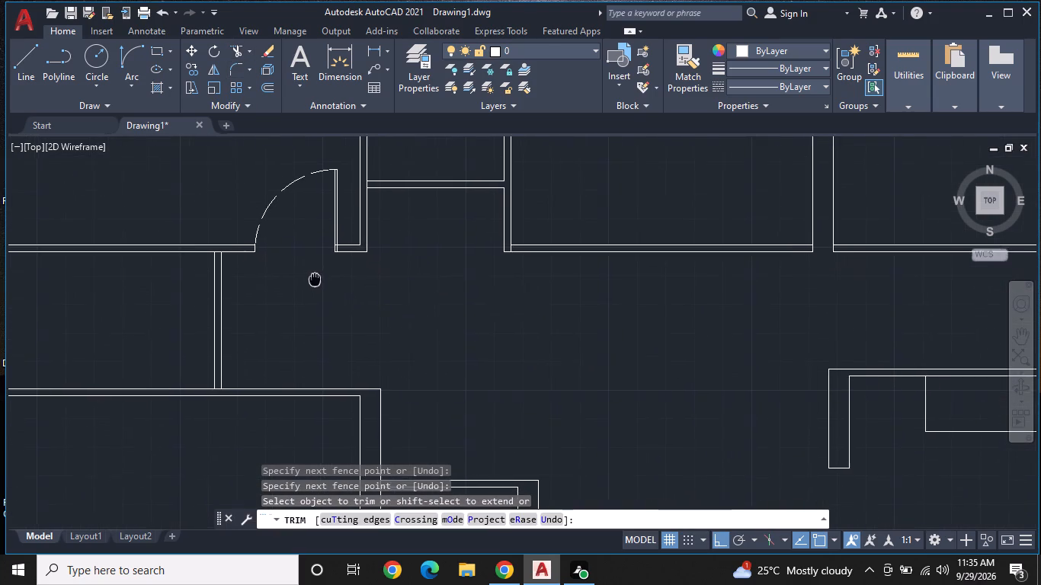
pyautogui.moveTo(313, 278); pyautogui.dragTo(312, 276, button='middle')
pyautogui.moveTo(290, 292); pyautogui.dragTo(342, 283, button='middle')
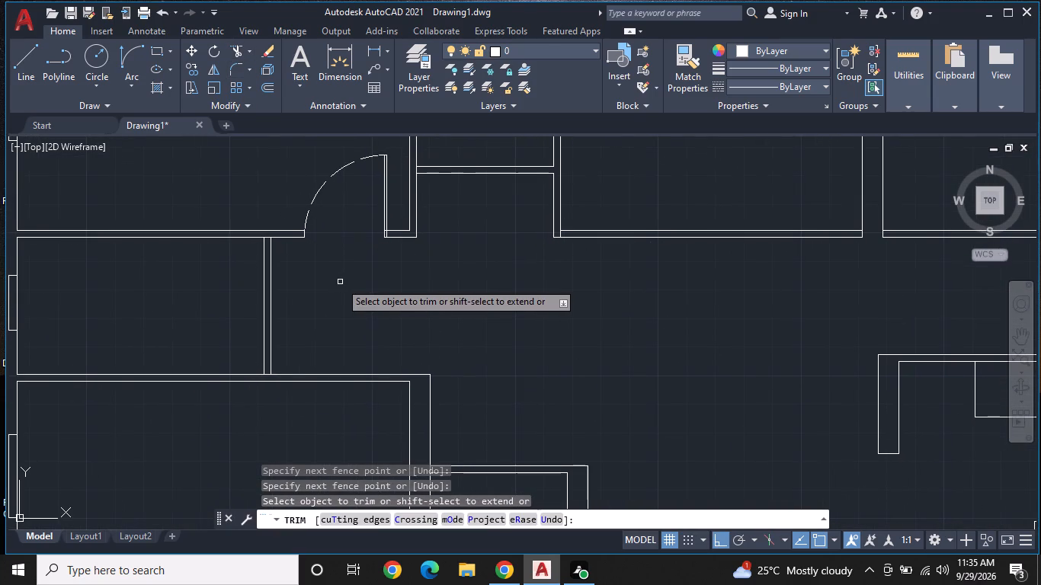
pyautogui.moveTo(280, 261); pyautogui.dragTo(348, 312, button='middle')
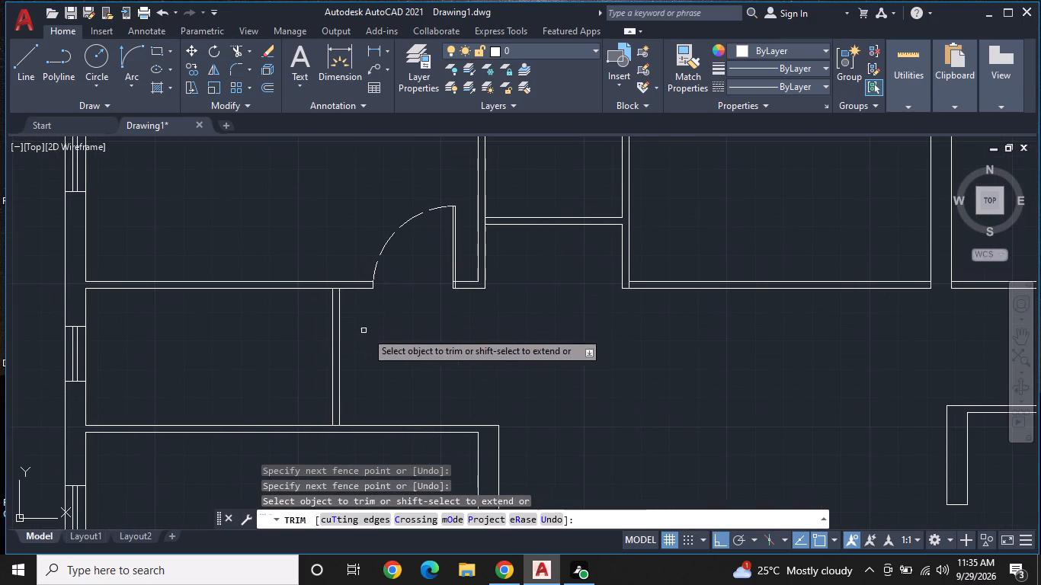
pyautogui.scroll(1, 396, 330)
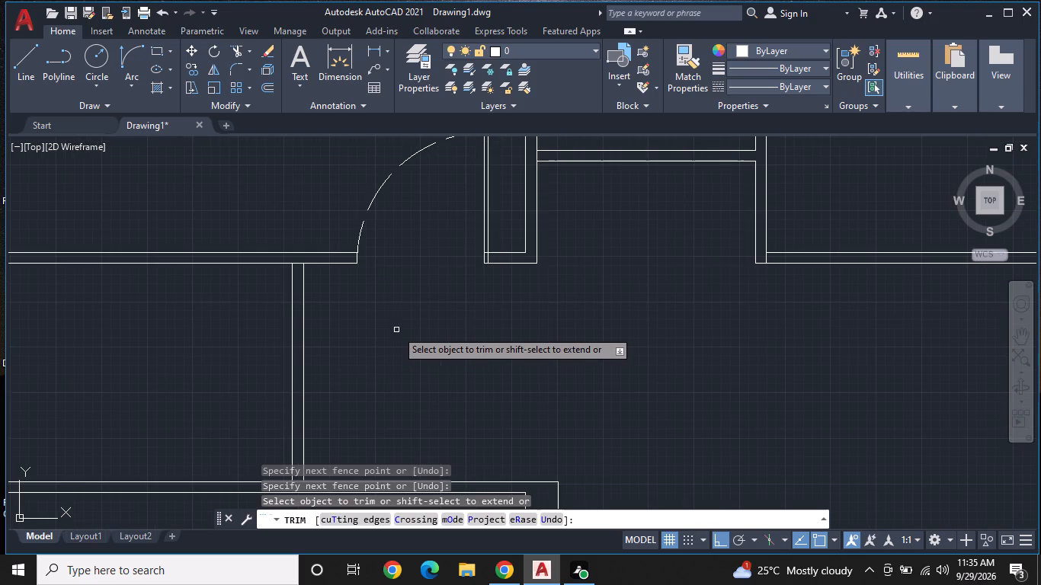
pyautogui.press('Escape')
pyautogui.press('space')
pyautogui.press('Escape')
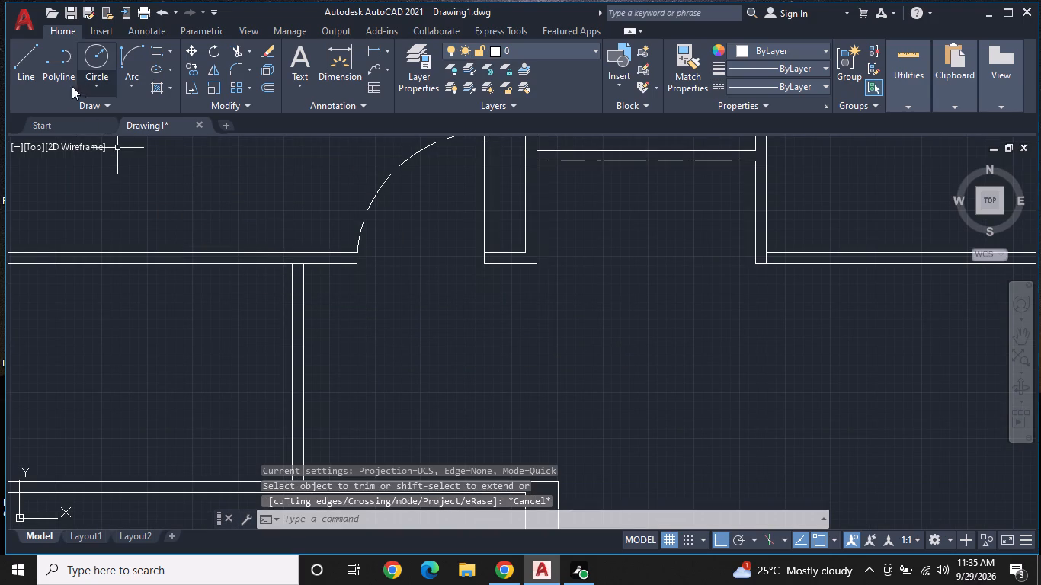
# West of the narrow room's partition, draw a jamb line across the wall and a 2'-6" door leaf line southward from its north face.
pyautogui.click(32, 64)
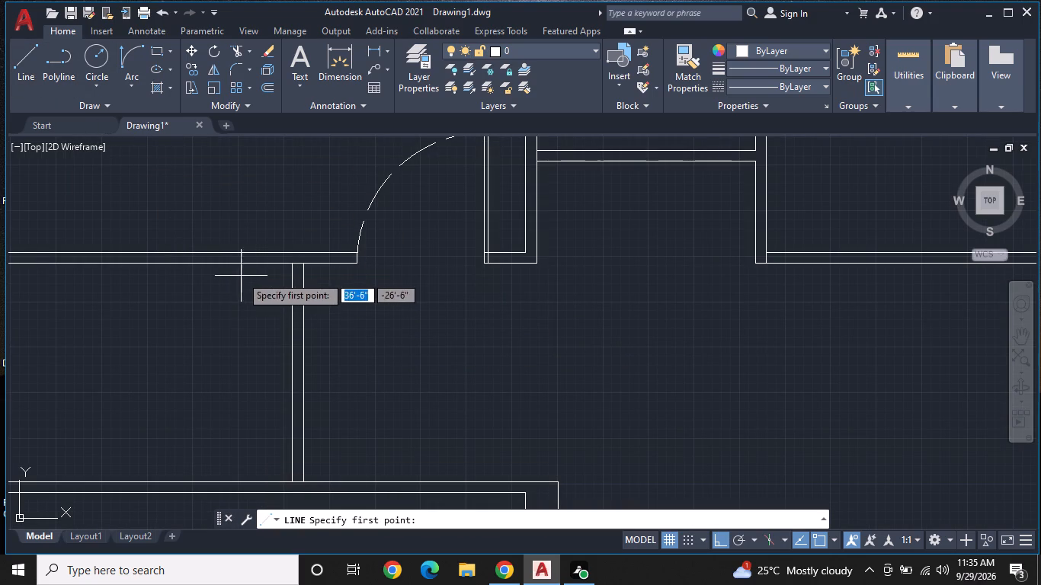
pyautogui.click(255, 265)
pyautogui.click(255, 251)
pyautogui.press('space')
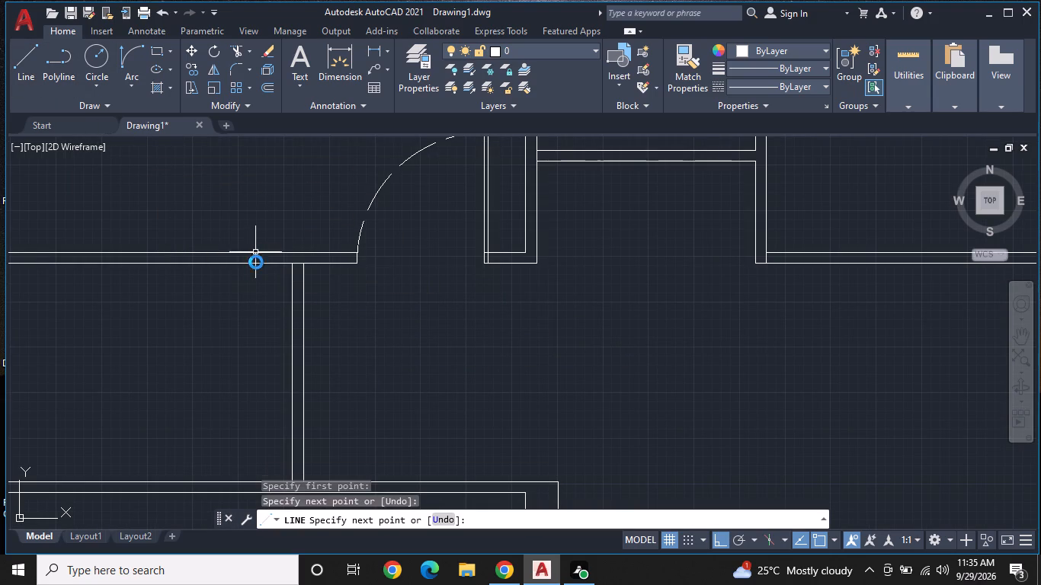
pyautogui.press('space')
pyautogui.click(256, 252)
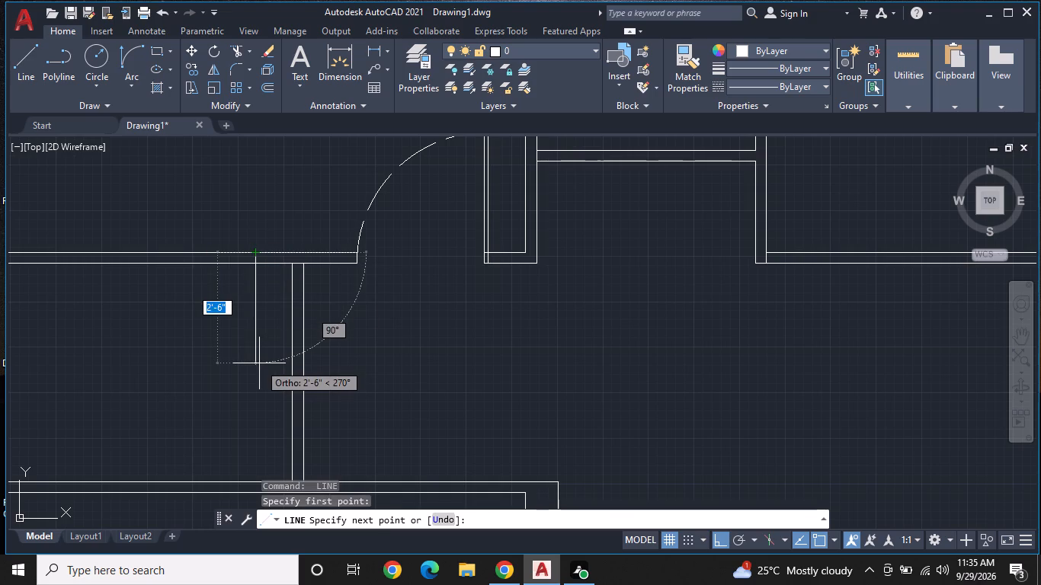
pyautogui.click(259, 363)
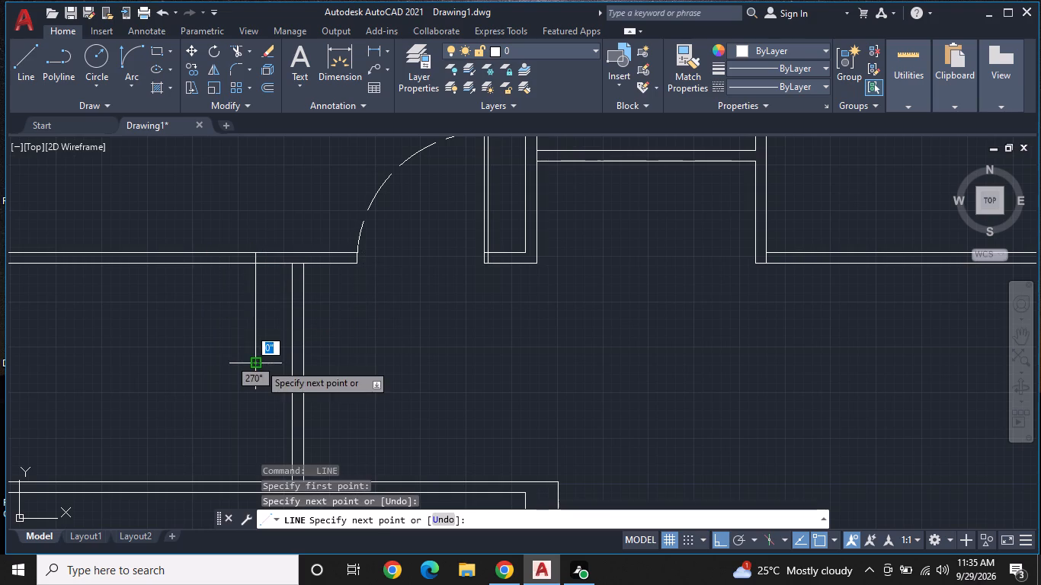
pyautogui.press('space')
# From the new door's jamb line, draw a 2'-6" line westward along the wall to mark the opening width.
pyautogui.press('space')
pyautogui.click(255, 256)
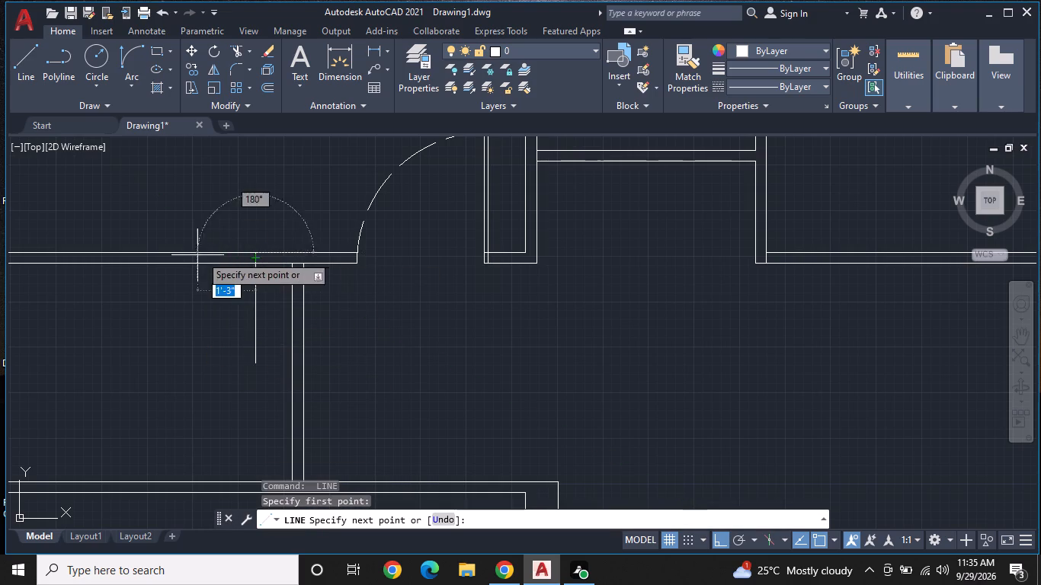
pyautogui.write("2'5")
pyautogui.press('BackSpace')
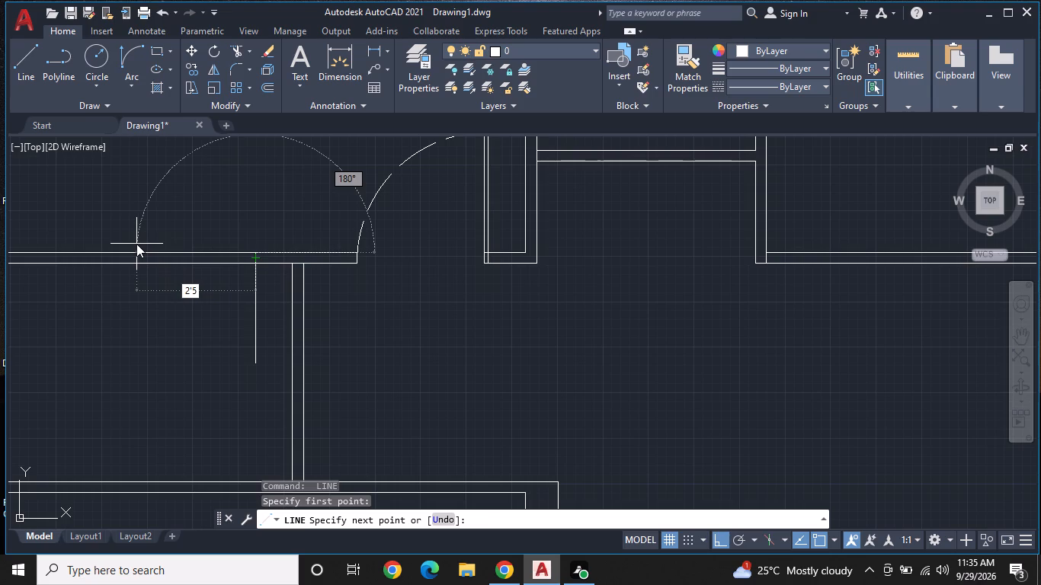
pyautogui.write('6"')
pyautogui.press('Return')
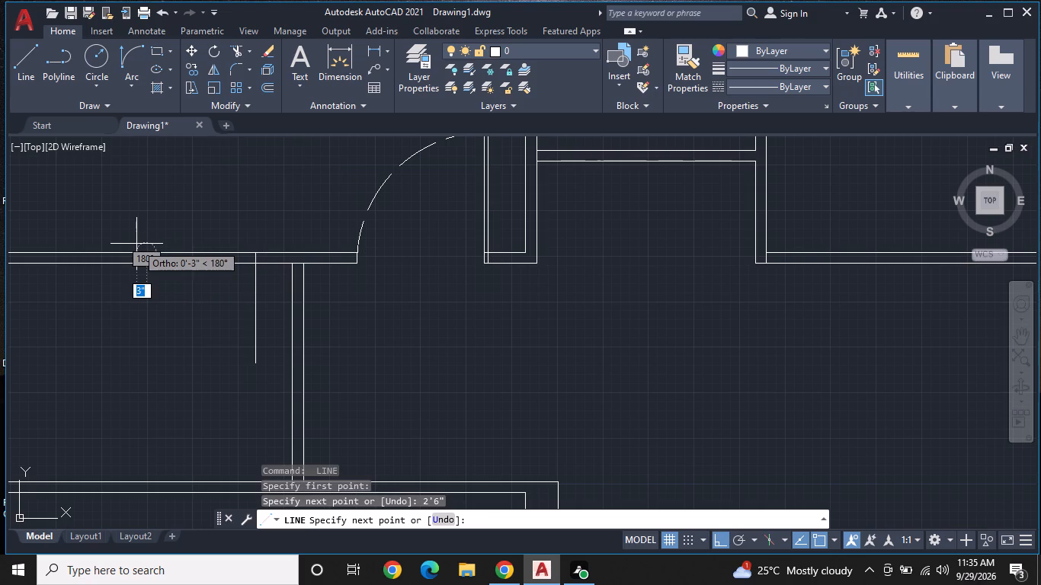
# Draw the new door's quarter-circle swing arc from the leaf's south end to the west end of the 2'-6" opening line.
pyautogui.press('Escape')
pyautogui.click(126, 50)
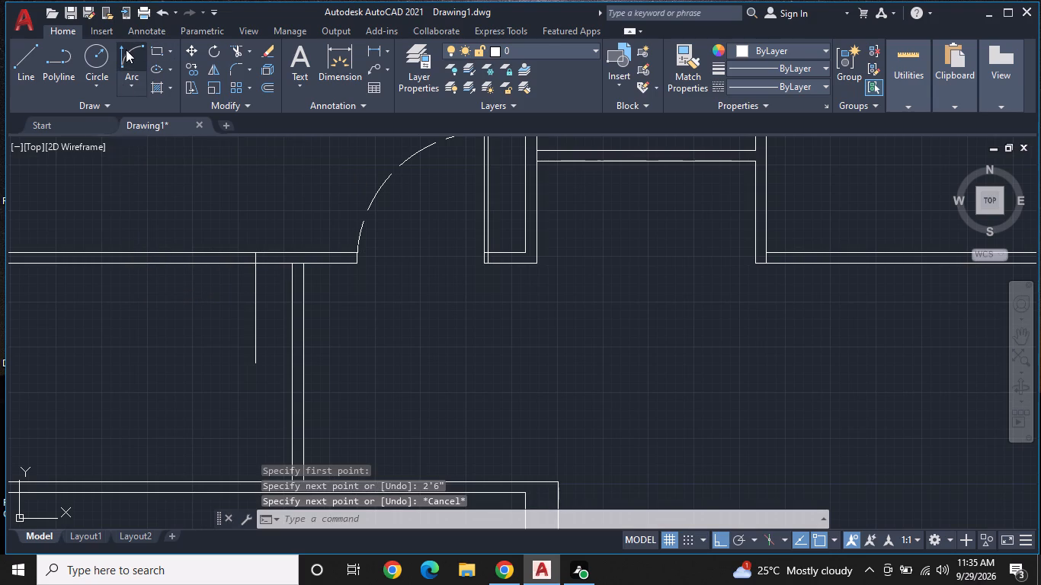
pyautogui.click(258, 364)
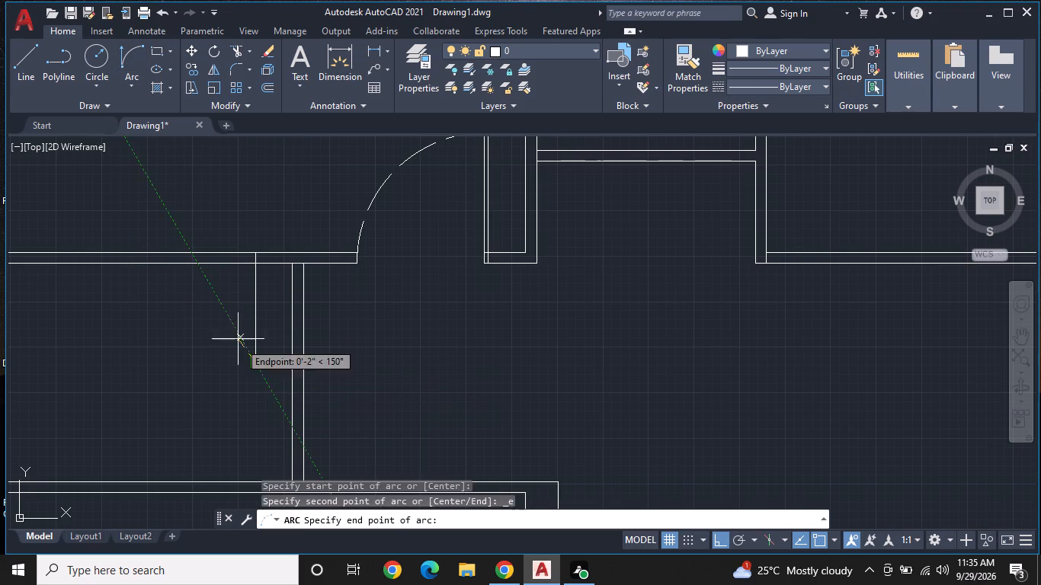
pyautogui.click(146, 249)
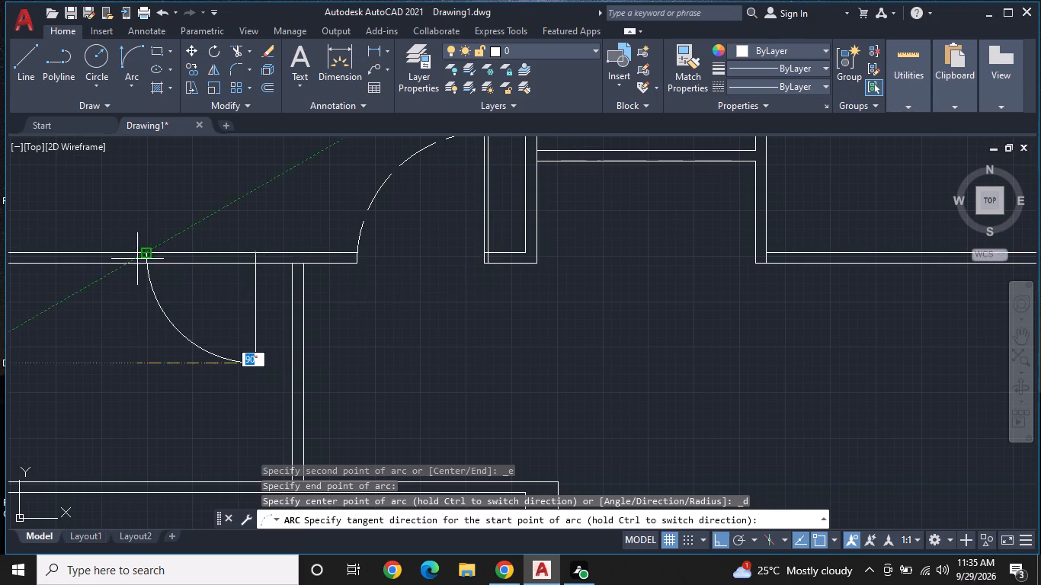
pyautogui.click(30, 366)
# Offset the new door leaf line 1" westward to give the leaf its thickness.
pyautogui.click(271, 85)
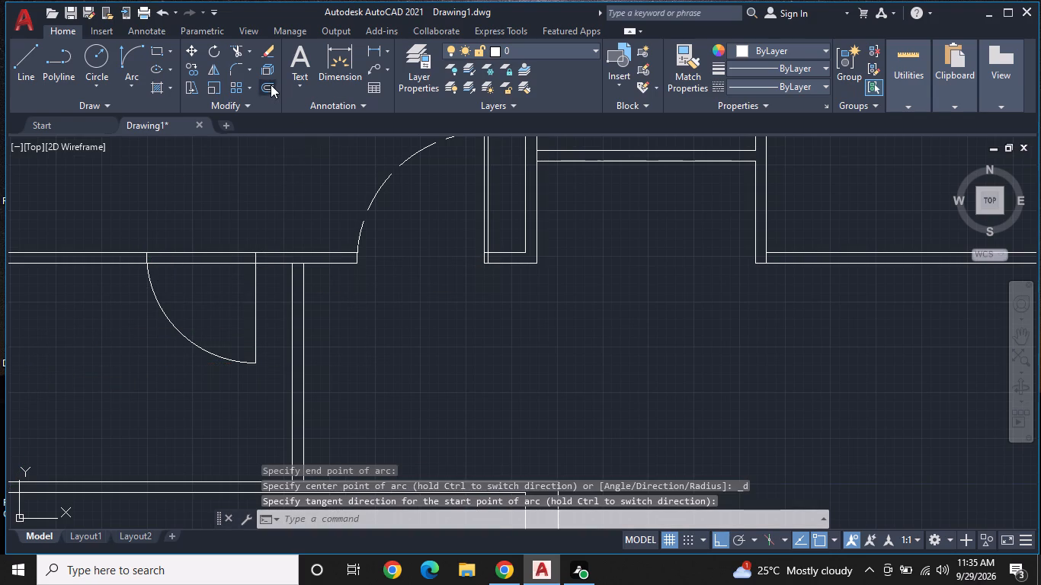
pyautogui.press('space')
pyautogui.click(256, 299)
pyautogui.click(181, 299)
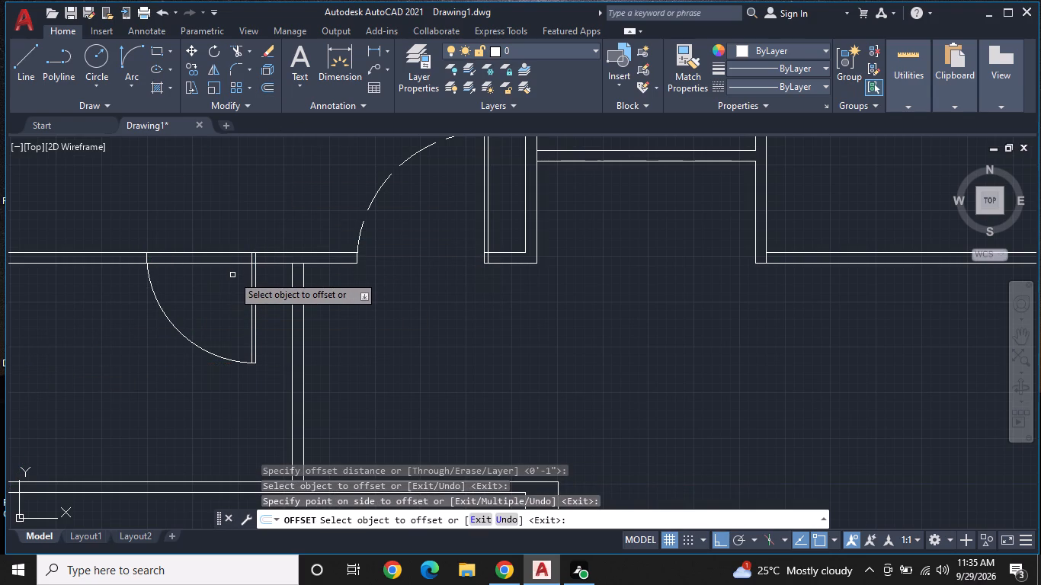
pyautogui.press('Escape')
# Set the new door swing arc's linetype to ACAD_ISO02W100.
pyautogui.click(166, 318)
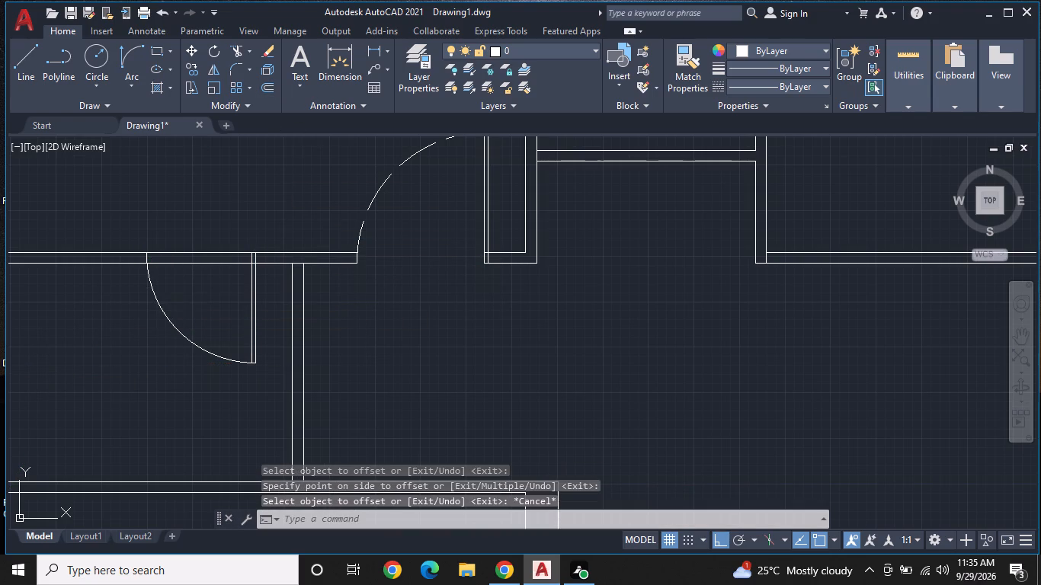
pyautogui.click(737, 85)
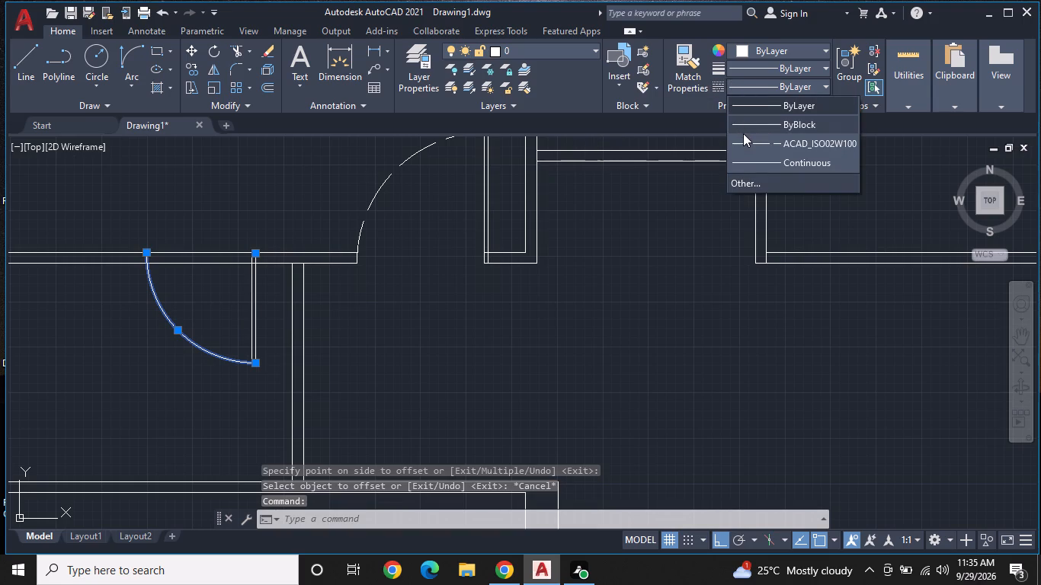
pyautogui.click(744, 136)
pyautogui.press('Escape')
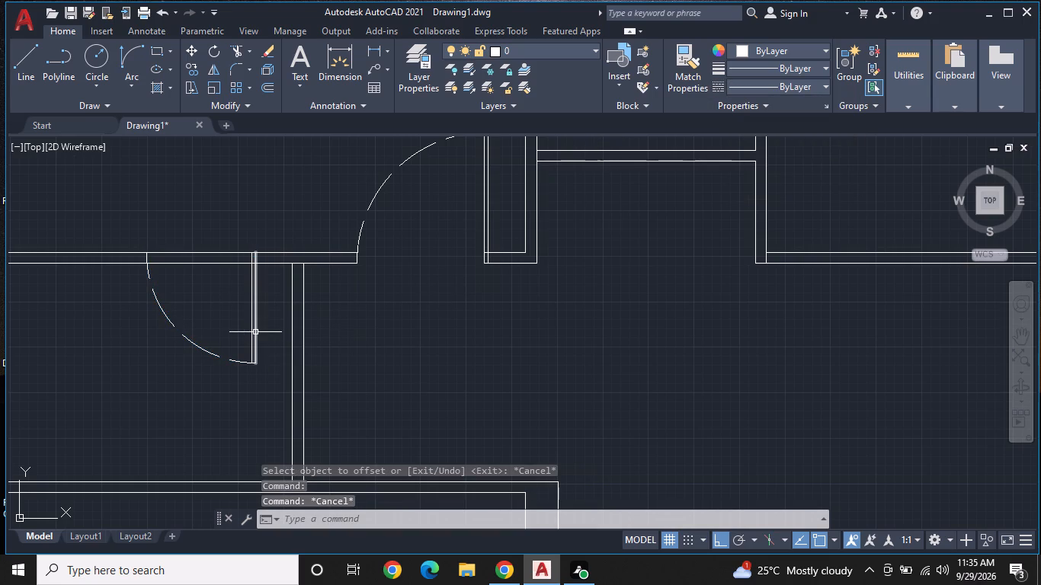
# Trim the wall's north face and the opening line between the new door leaf and the arc's end.
pyautogui.write('TR')
pyautogui.press('space')
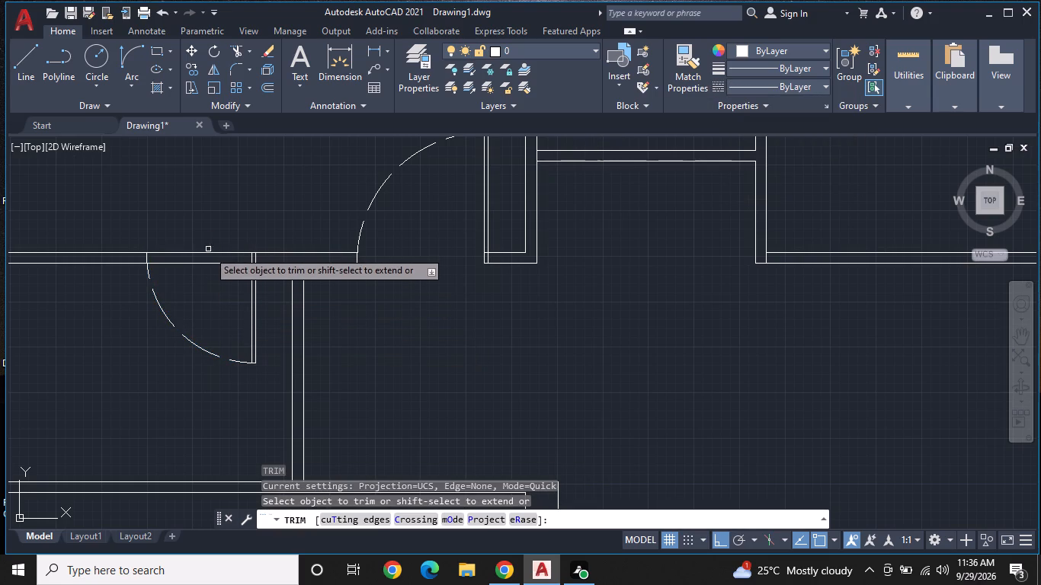
pyautogui.click(207, 253)
pyautogui.click(207, 250)
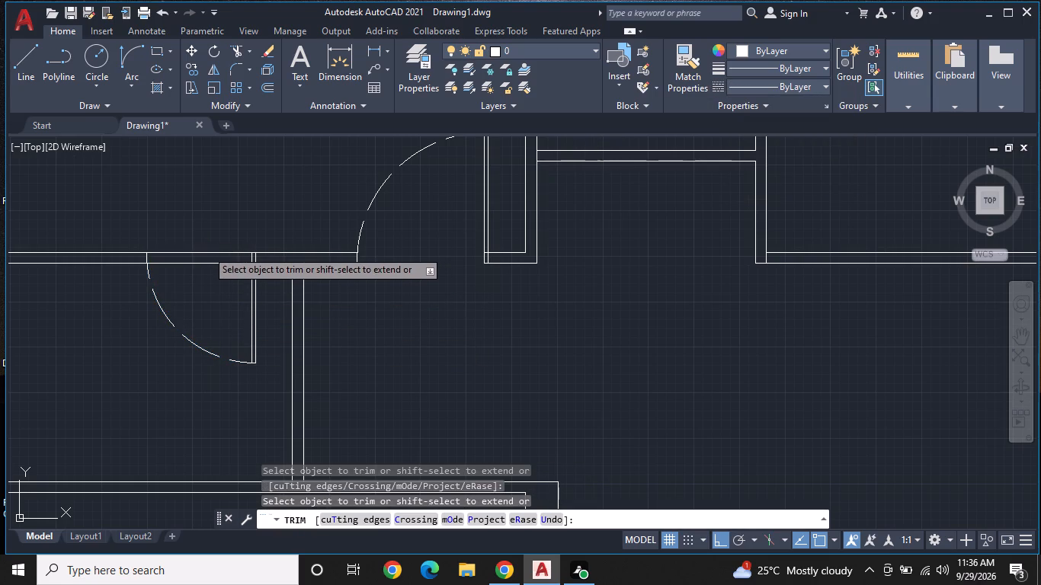
pyautogui.click(203, 261)
pyautogui.press('Escape')
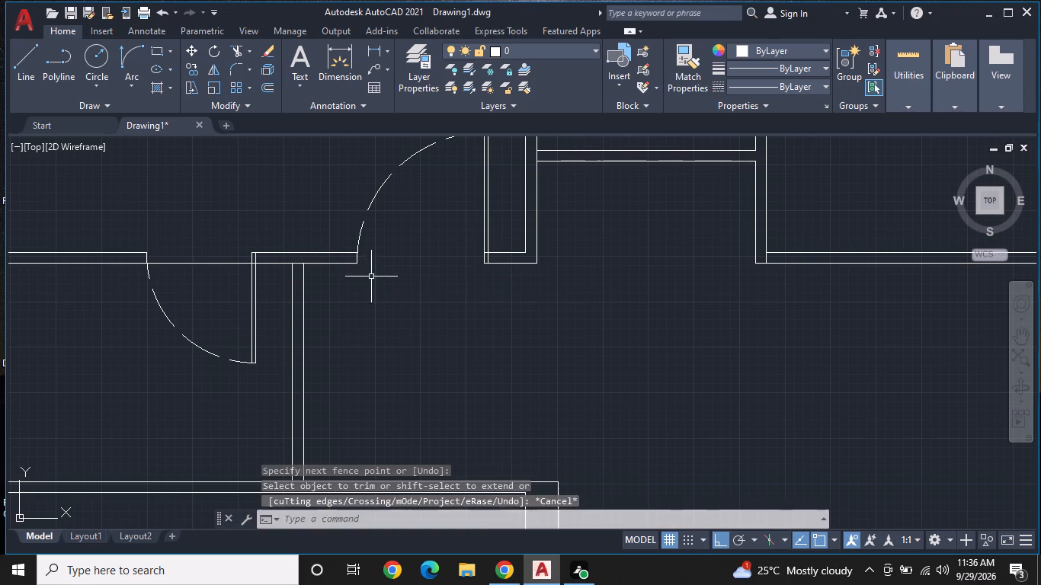
# Mirror the leaf and swing arc of the door east of the partition southward about the wall's south face, keeping the original.
pyautogui.scroll(-1, 421, 290)
pyautogui.moveTo(454, 309); pyautogui.dragTo(367, 280, button='middle')
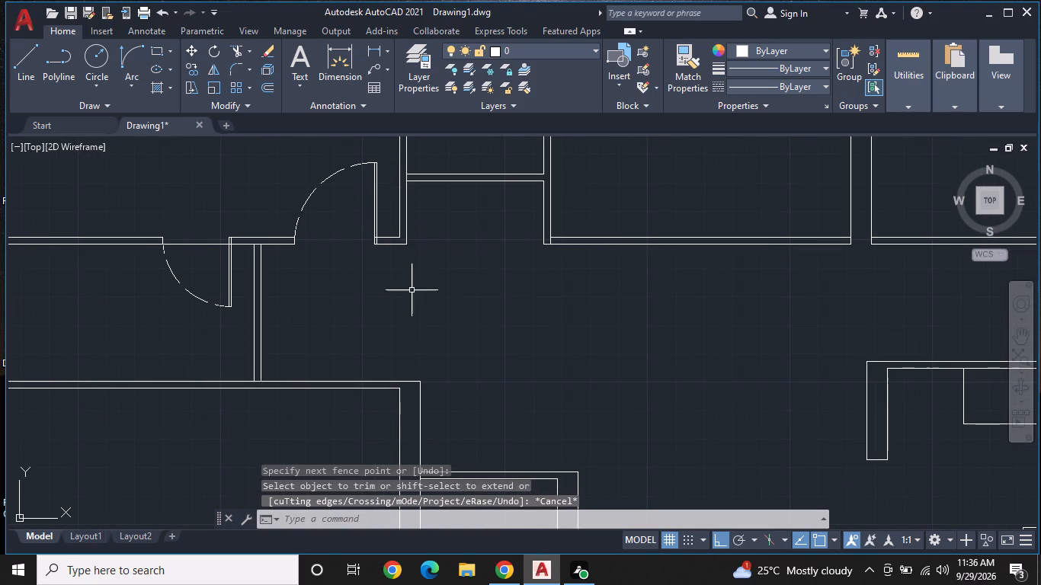
pyautogui.moveTo(463, 312); pyautogui.dragTo(472, 292, button='middle')
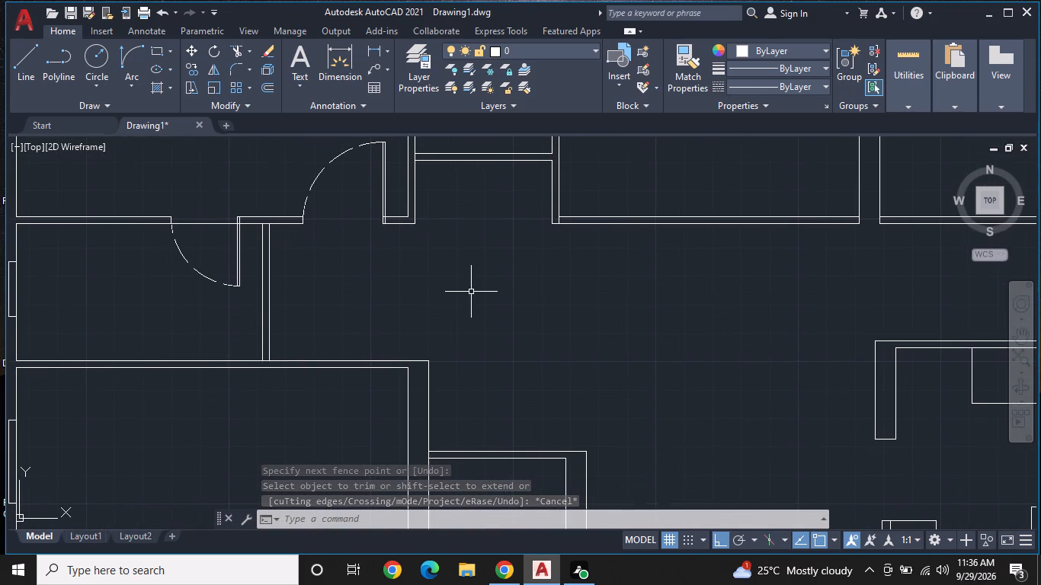
pyautogui.moveTo(472, 290); pyautogui.dragTo(469, 356, button='middle')
pyautogui.scroll(1, 405, 301)
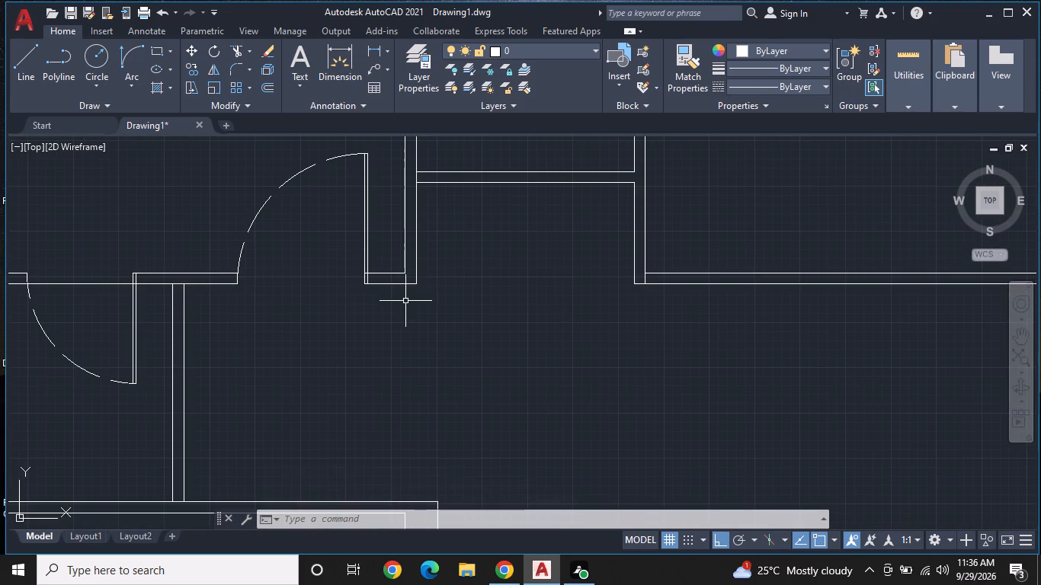
pyautogui.click(373, 243)
pyautogui.click(236, 188)
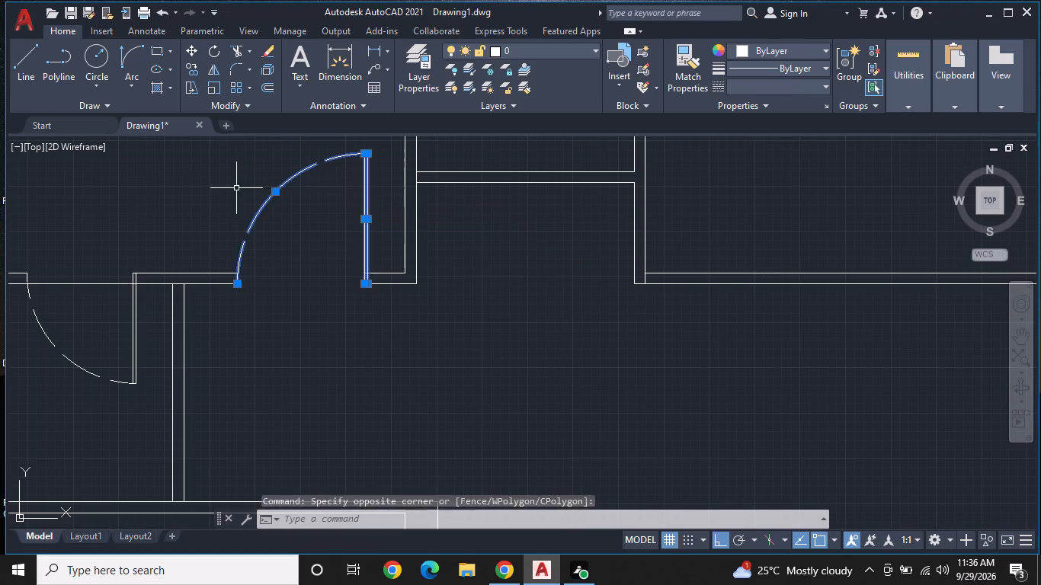
pyautogui.rightClick(236, 188)
pyautogui.click(205, 105)
pyautogui.click(213, 69)
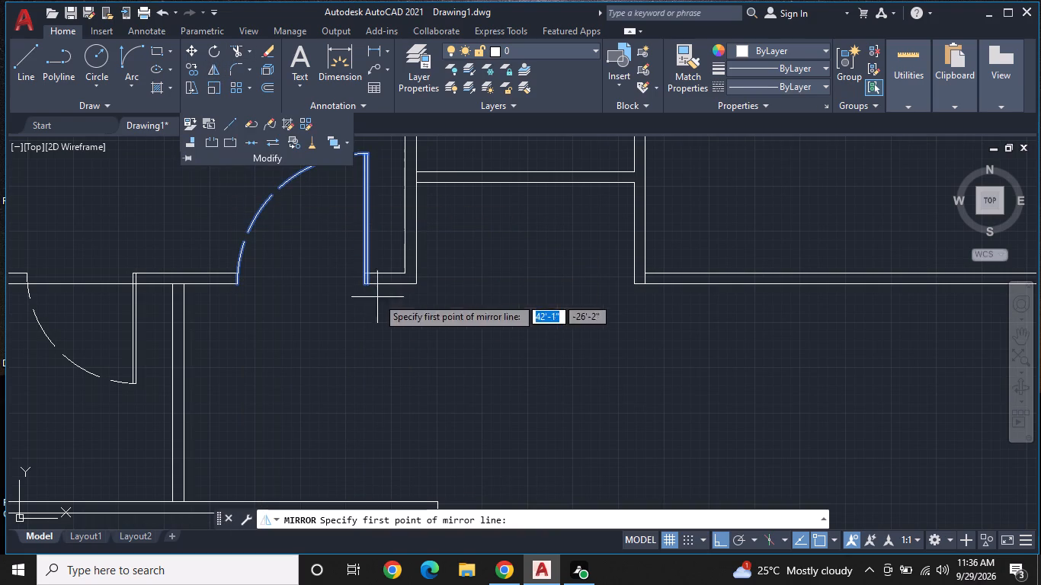
pyautogui.scroll(2, 384, 295)
pyautogui.click(356, 273)
pyautogui.click(193, 283)
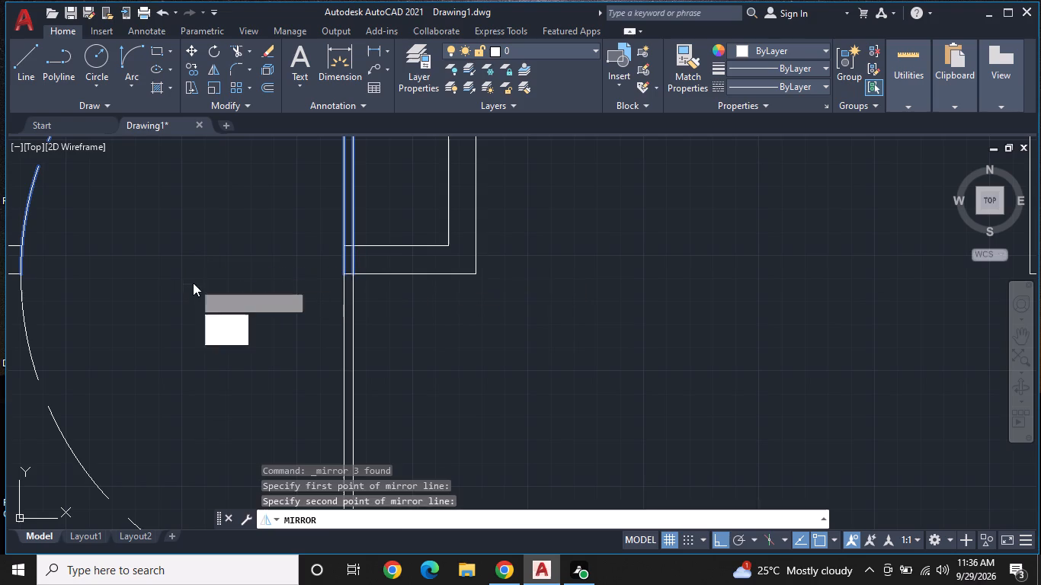
pyautogui.moveTo(328, 317); pyautogui.dragTo(338, 261, button='middle')
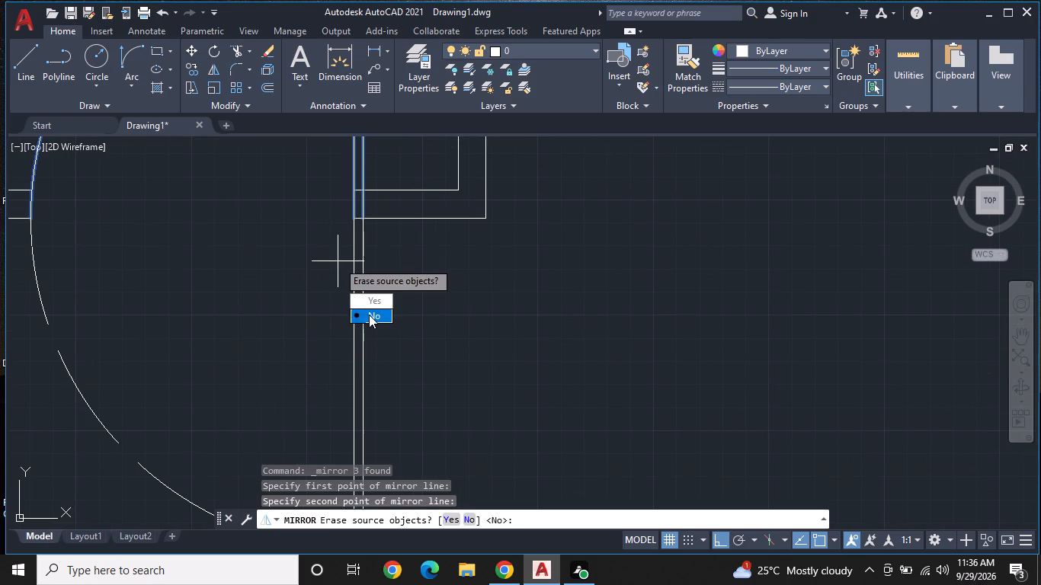
pyautogui.click(369, 315)
# Move the mirrored door straight south so the leaf's north end meets the north face of the lower room's wall.
pyautogui.click(328, 317)
pyautogui.scroll(-1, 344, 309)
pyautogui.scroll(-2, 453, 362)
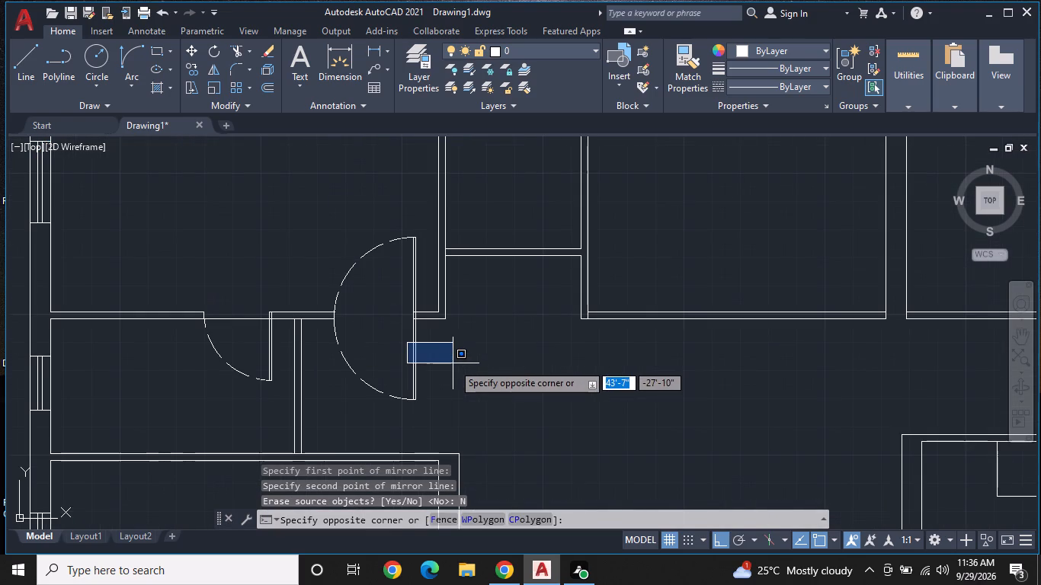
pyautogui.moveTo(447, 364); pyautogui.dragTo(440, 371)
pyautogui.click(434, 372)
pyautogui.click(325, 357)
pyautogui.rightClick(325, 357)
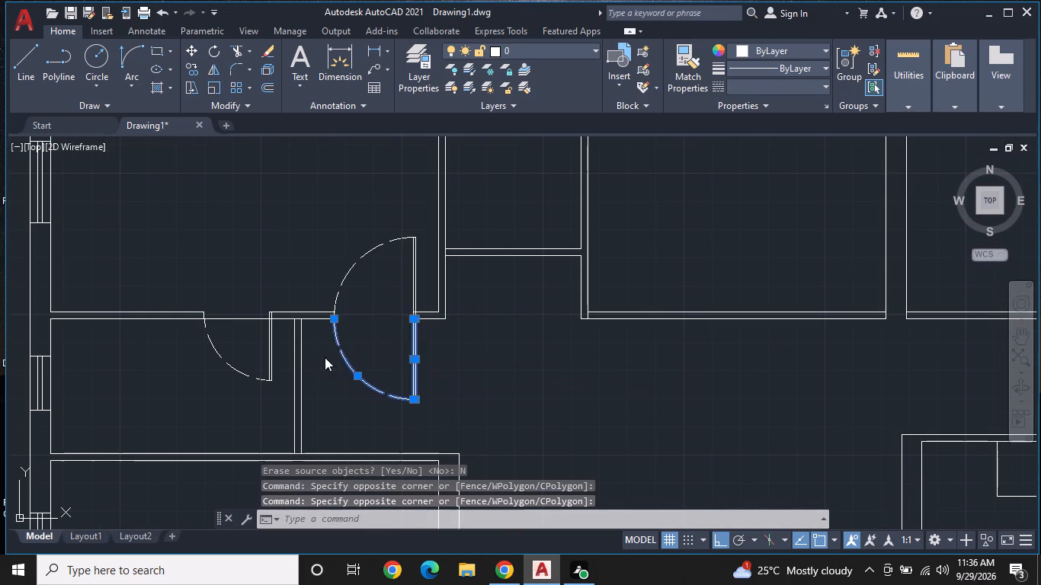
pyautogui.click(422, 124)
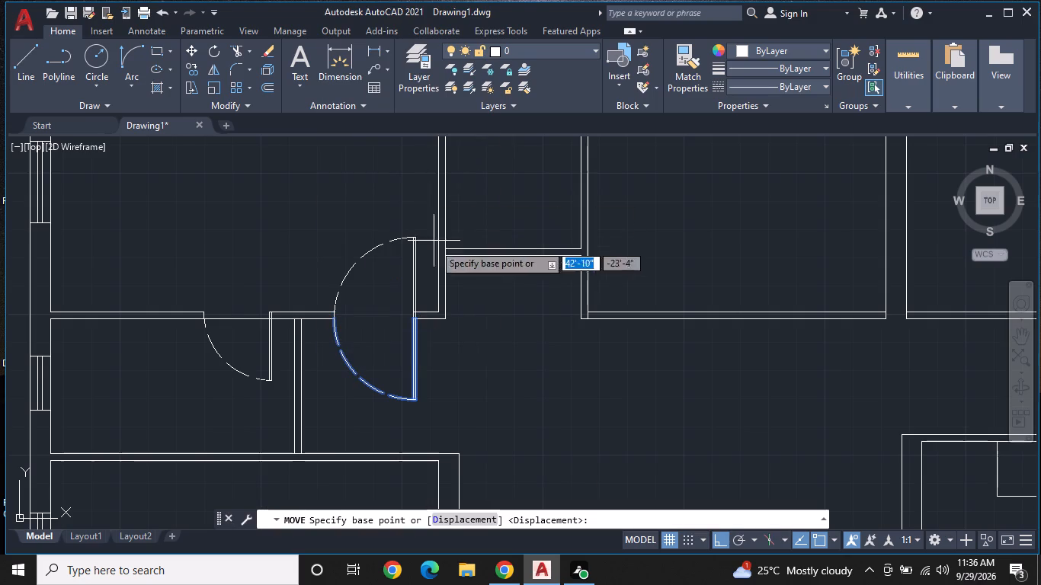
pyautogui.scroll(3, 426, 358)
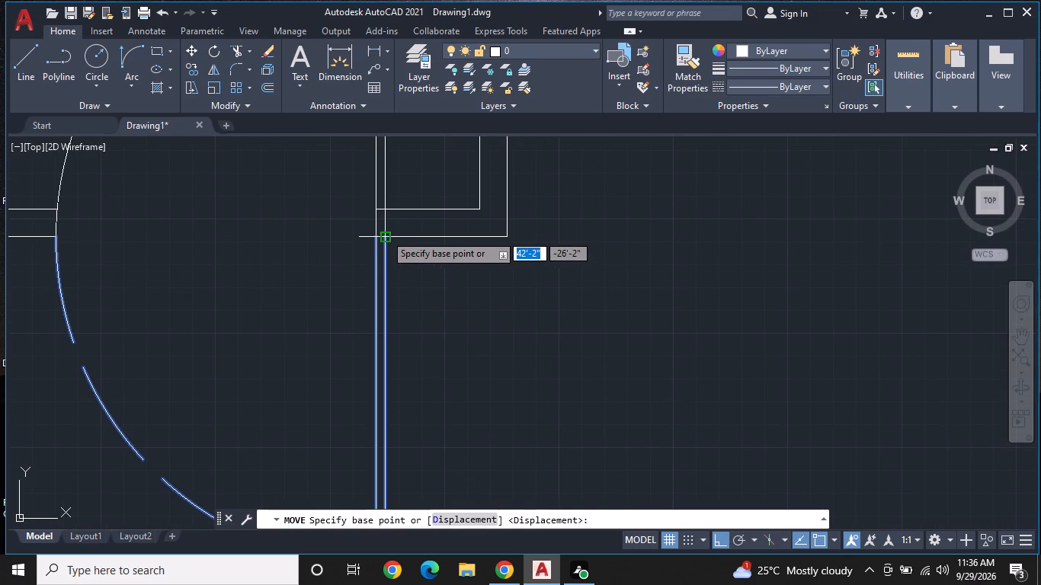
pyautogui.click(386, 232)
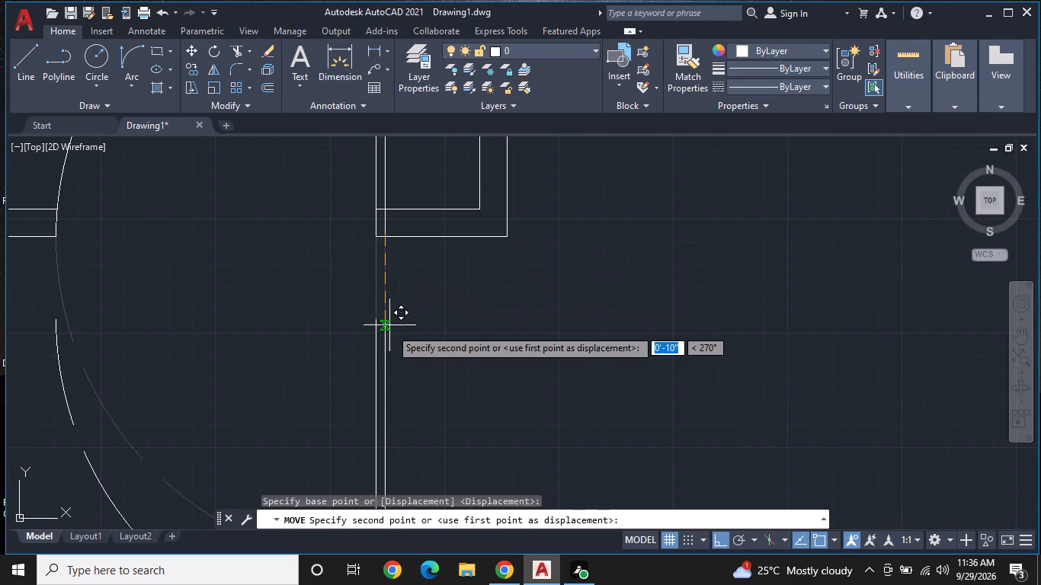
pyautogui.moveTo(390, 330); pyautogui.dragTo(390, 241, button='middle')
pyautogui.scroll(-2, 390, 239)
pyautogui.moveTo(402, 380); pyautogui.dragTo(399, 311, button='middle')
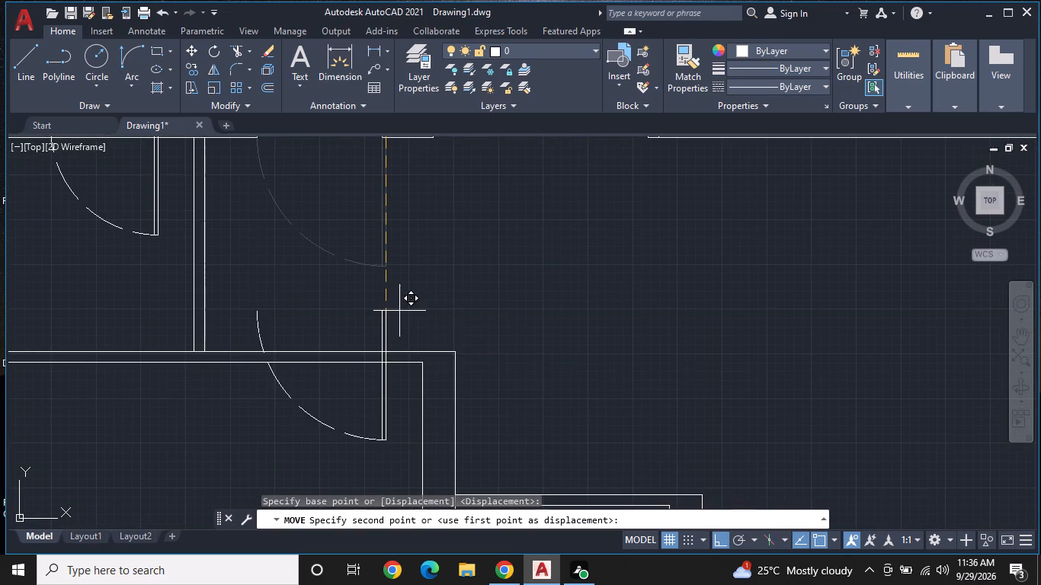
pyautogui.scroll(1, 387, 348)
pyautogui.click(387, 356)
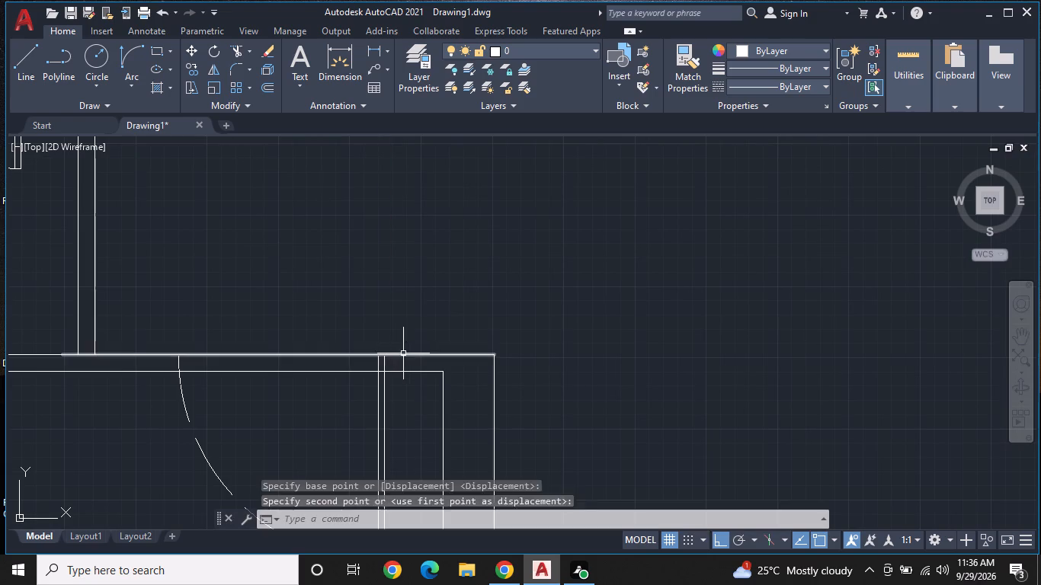
pyautogui.press('Escape')
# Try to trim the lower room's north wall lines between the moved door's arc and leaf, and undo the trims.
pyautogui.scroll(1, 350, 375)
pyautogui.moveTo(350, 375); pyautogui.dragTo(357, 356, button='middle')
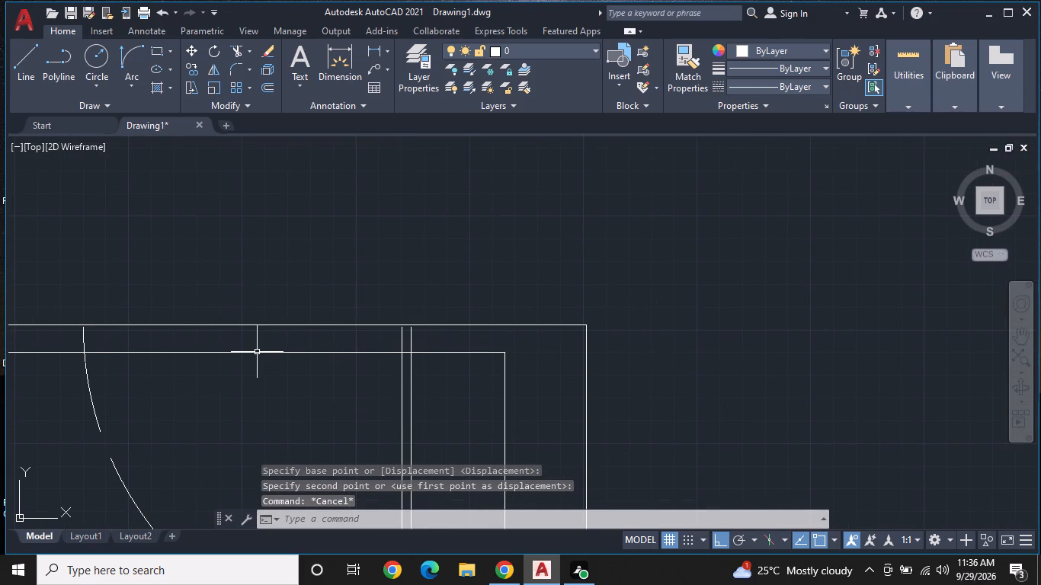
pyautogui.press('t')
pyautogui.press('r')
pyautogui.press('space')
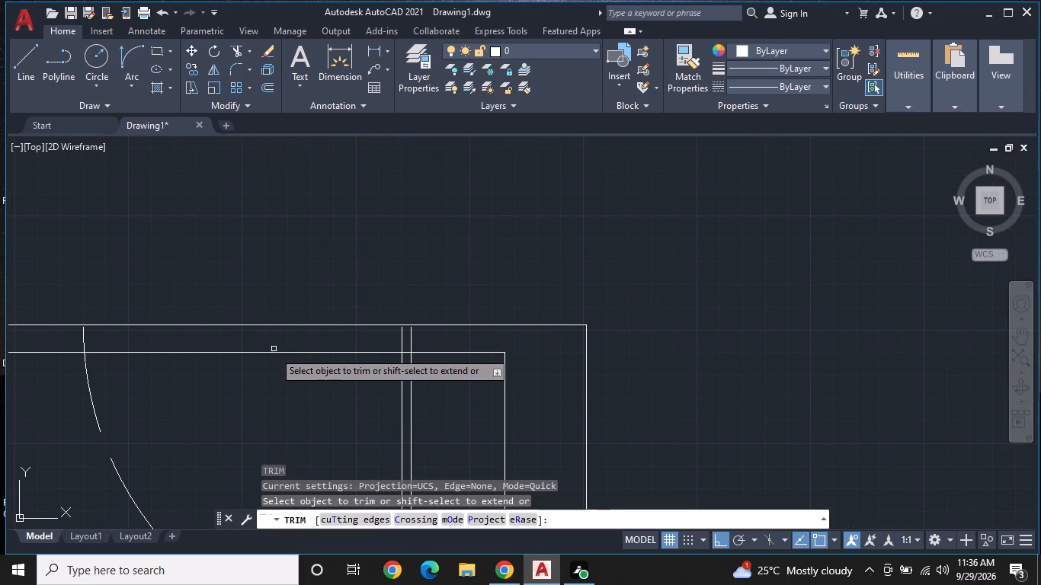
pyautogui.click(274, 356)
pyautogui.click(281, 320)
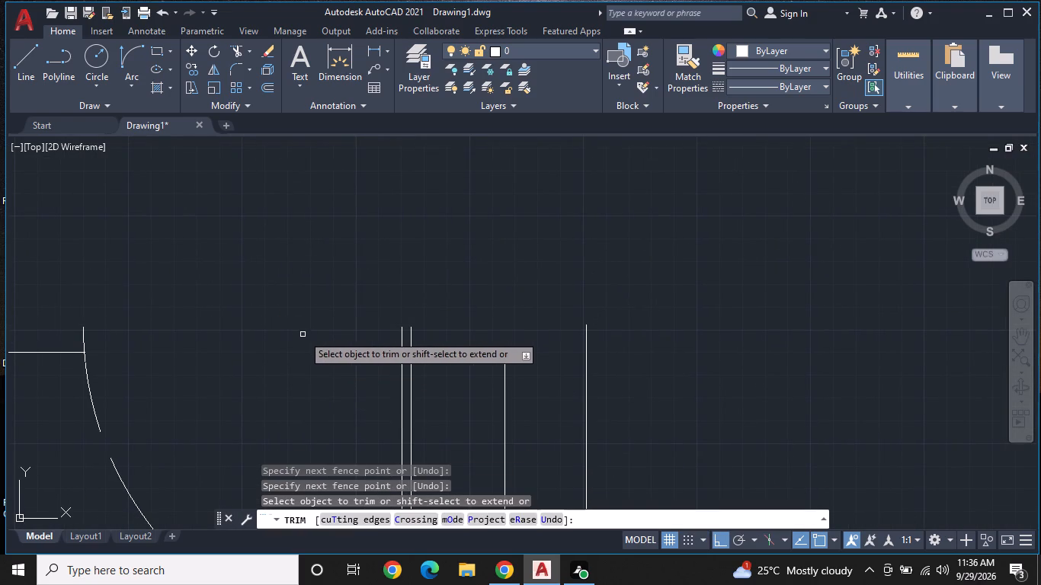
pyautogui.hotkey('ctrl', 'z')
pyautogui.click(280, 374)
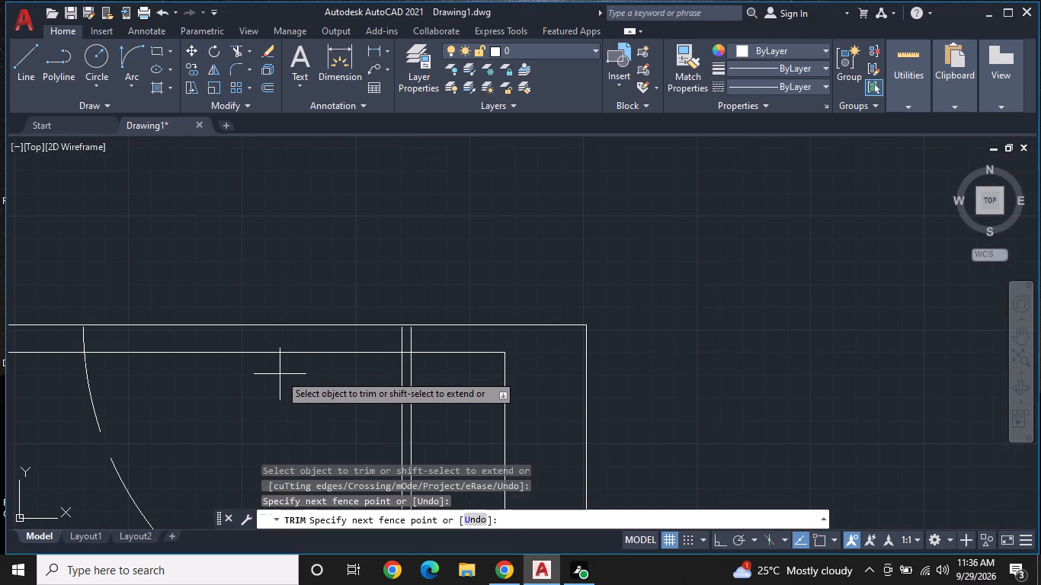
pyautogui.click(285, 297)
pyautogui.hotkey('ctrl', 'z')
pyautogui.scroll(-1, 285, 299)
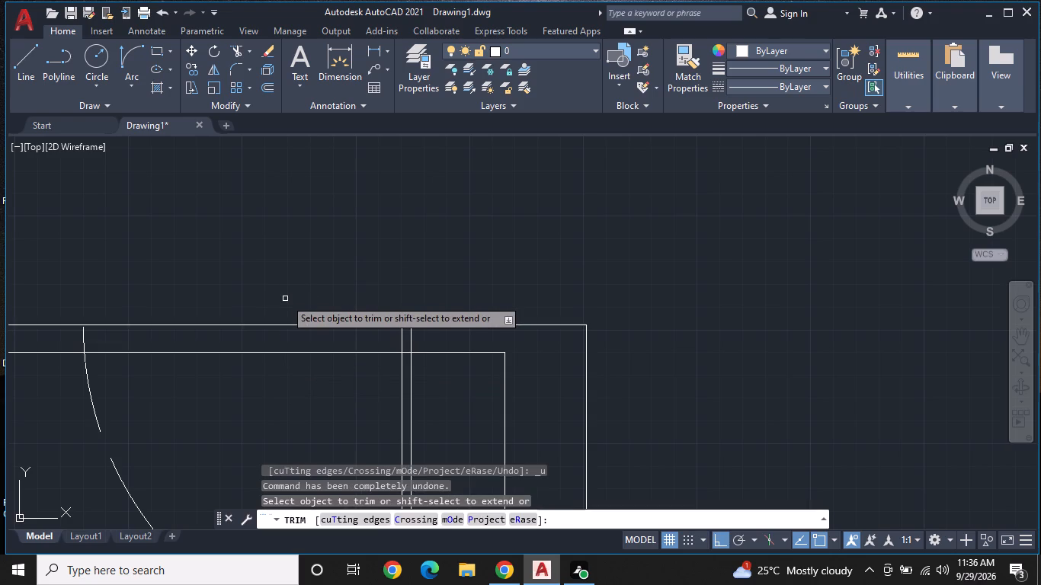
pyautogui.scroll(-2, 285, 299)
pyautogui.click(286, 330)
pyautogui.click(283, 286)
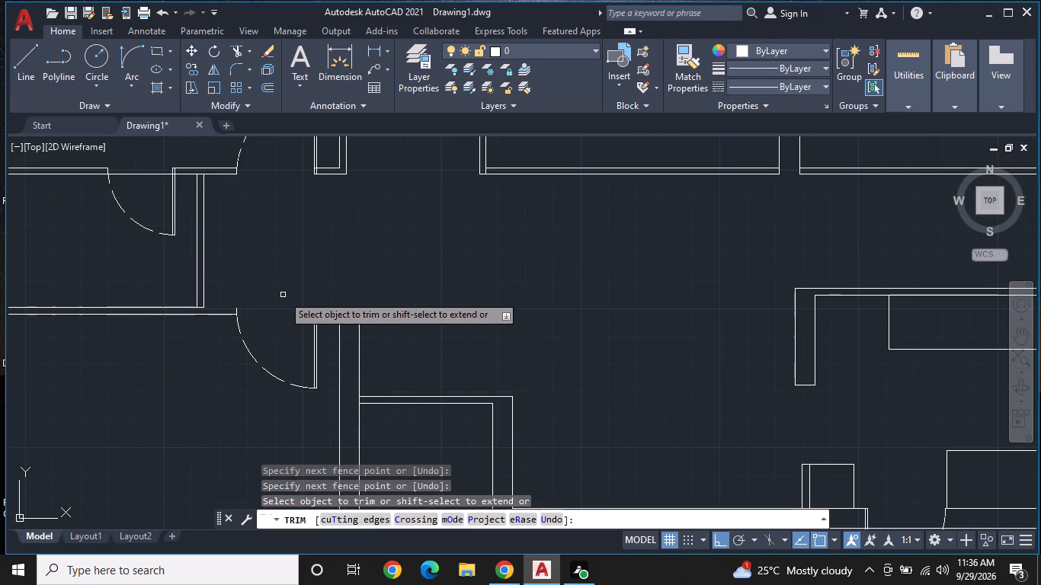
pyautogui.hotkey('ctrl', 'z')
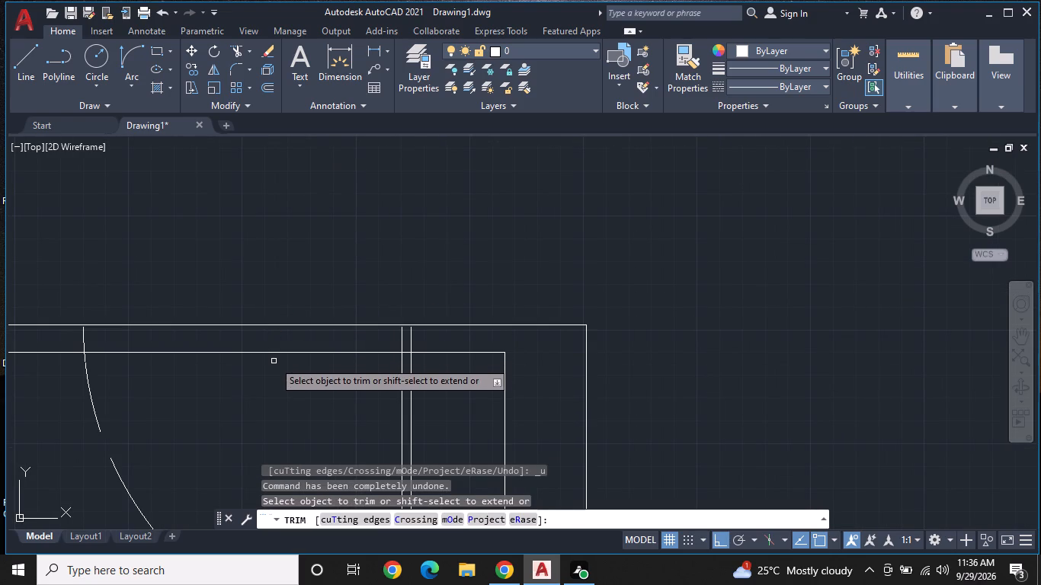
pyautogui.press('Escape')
# Extend both lines of the moved door's leaf north to the north face of the lower room's wall.
pyautogui.press('e')
pyautogui.press('x')
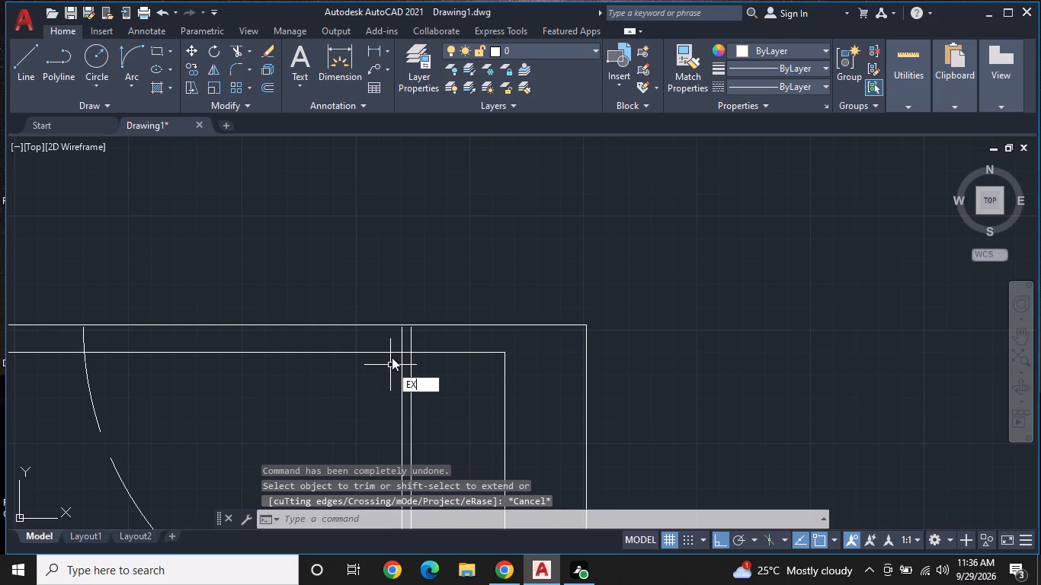
pyautogui.press('space')
pyautogui.click(400, 347)
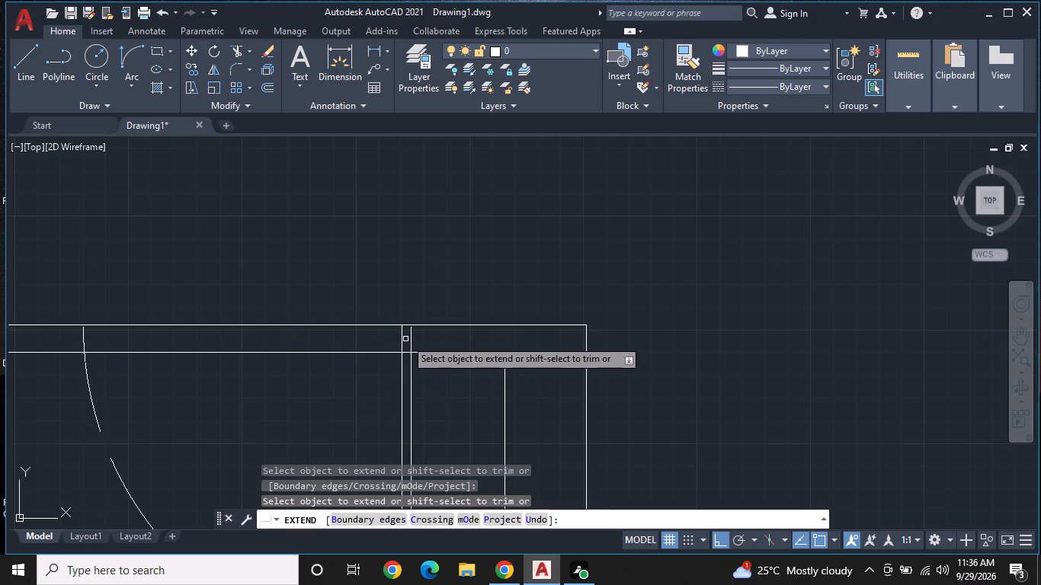
pyautogui.click(411, 335)
pyautogui.press('Escape')
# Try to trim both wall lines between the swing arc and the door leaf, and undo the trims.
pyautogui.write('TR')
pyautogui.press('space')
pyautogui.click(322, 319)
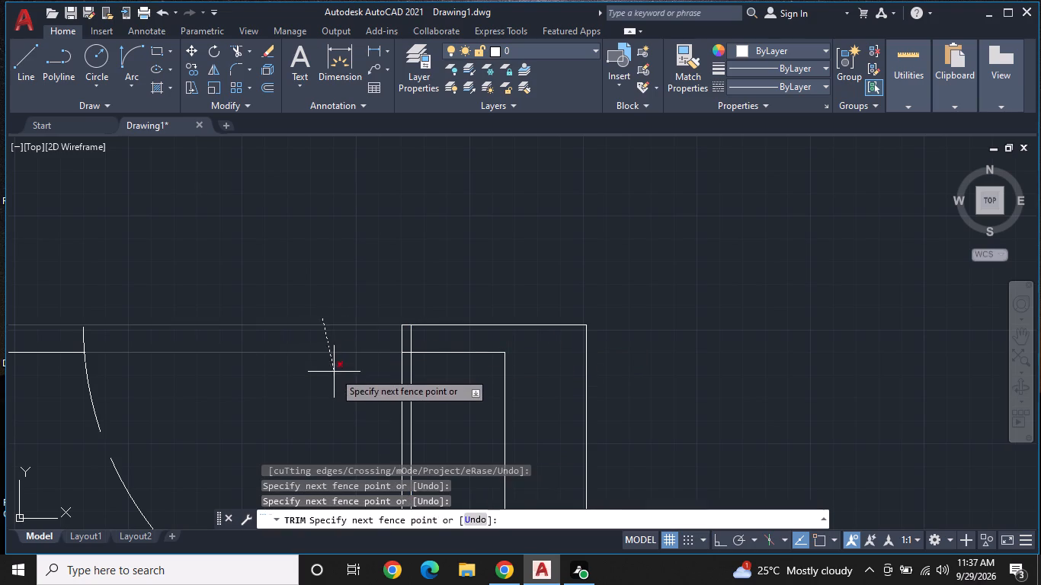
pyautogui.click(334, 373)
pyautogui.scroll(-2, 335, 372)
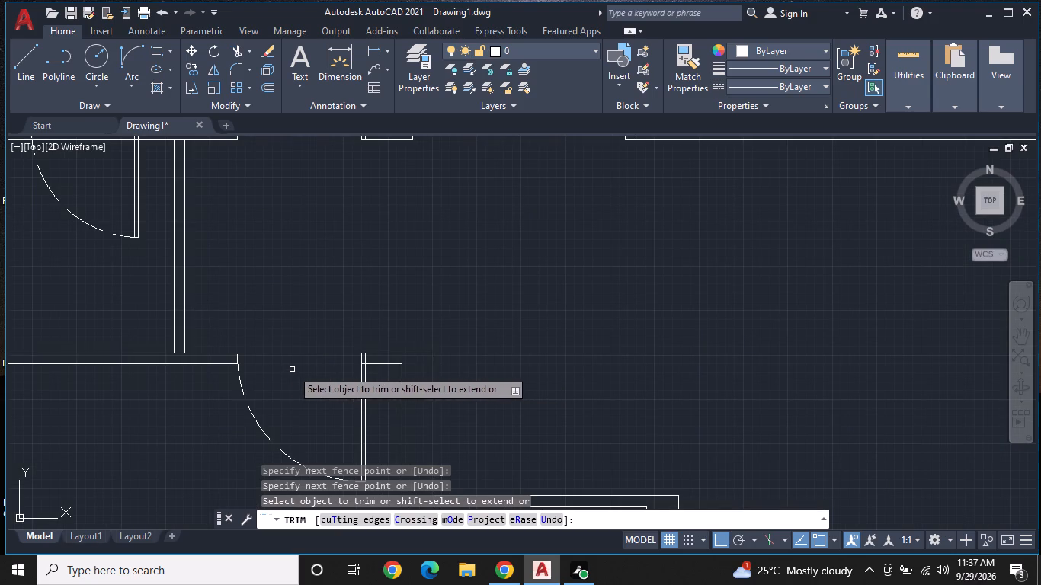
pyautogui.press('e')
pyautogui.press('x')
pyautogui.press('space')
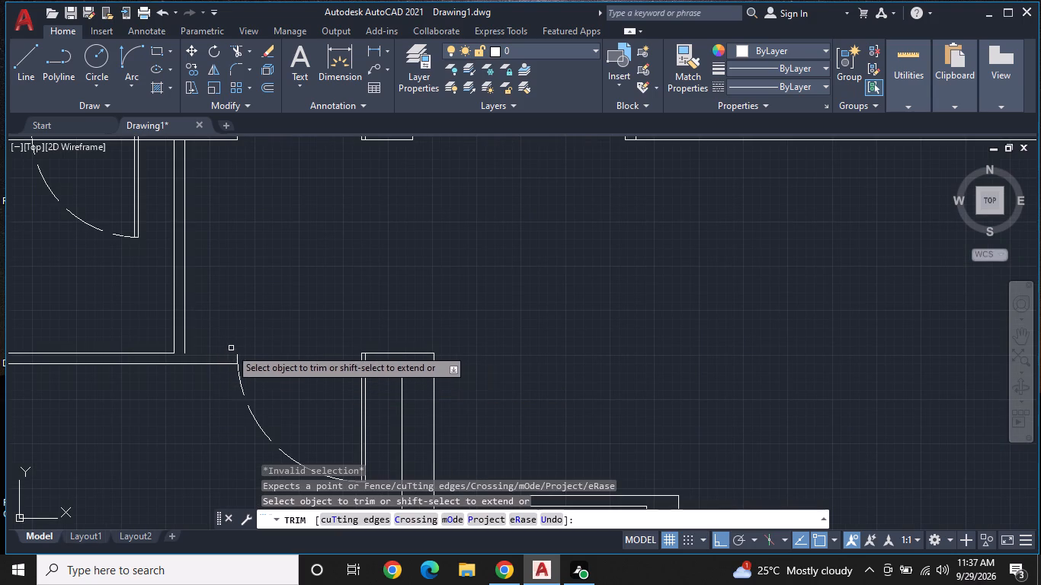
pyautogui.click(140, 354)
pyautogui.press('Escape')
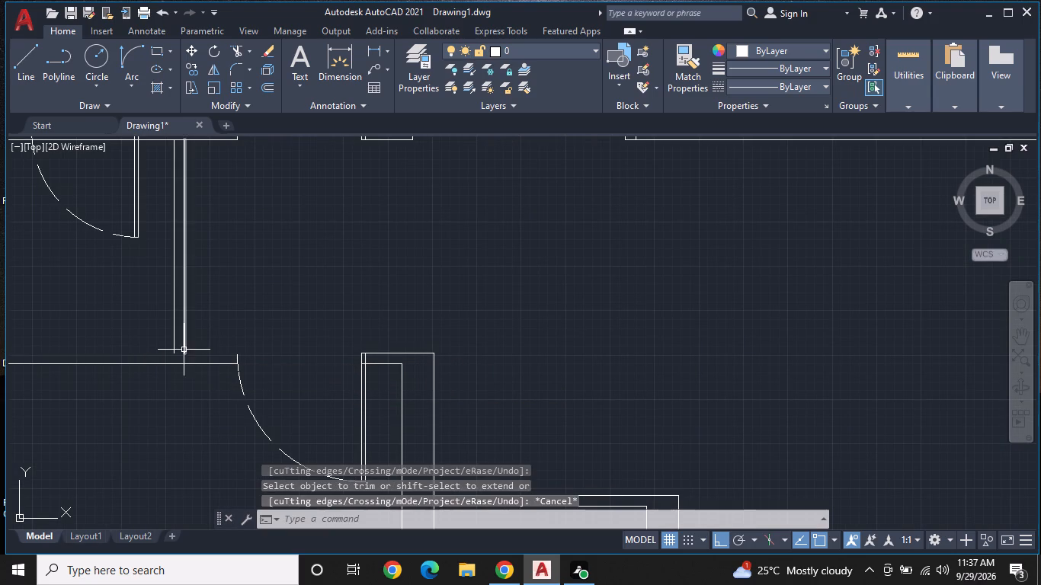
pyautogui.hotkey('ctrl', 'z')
# Trim the north and south faces of the lower room's north wall at the opening between swing arc and leaf.
pyautogui.scroll(-1, 212, 340)
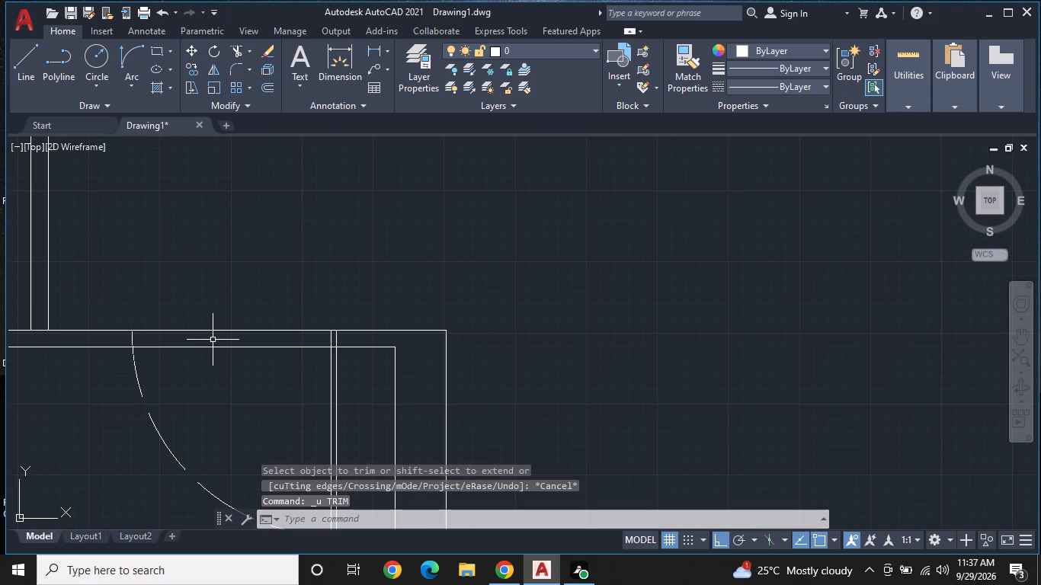
pyautogui.press('t')
pyautogui.write('R')
pyautogui.press('space')
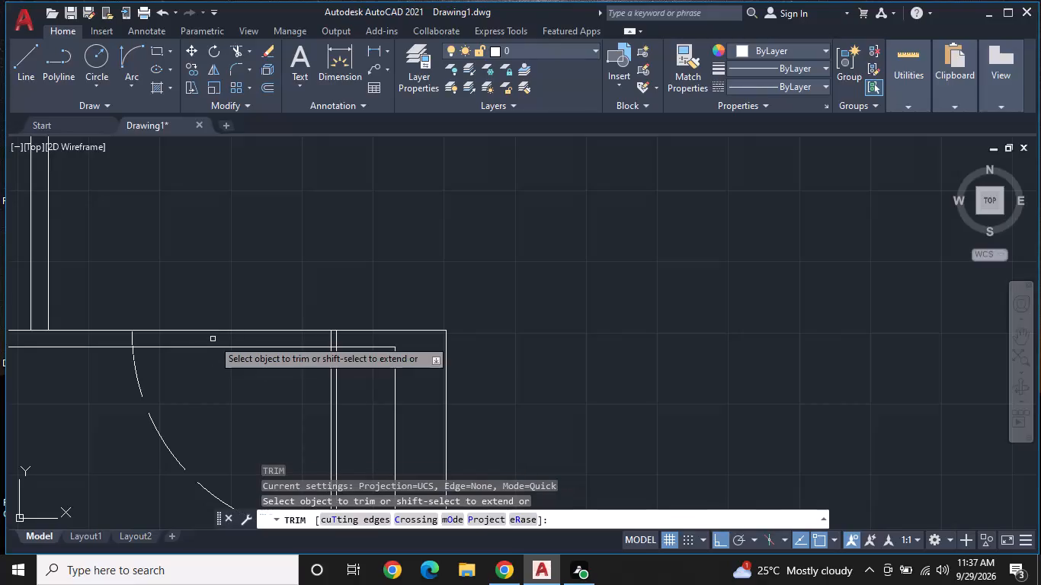
pyautogui.click(214, 329)
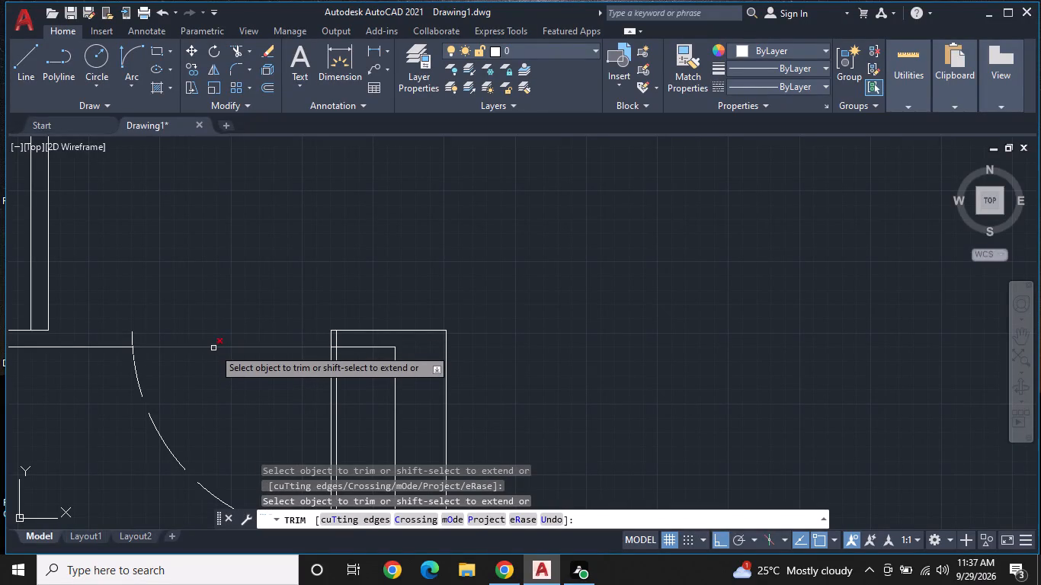
pyautogui.click(213, 348)
pyautogui.press('Escape')
# Extend the wall's north face east to the door leaf, and the swing arc's north end to that face.
pyautogui.write('EX')
pyautogui.press('space')
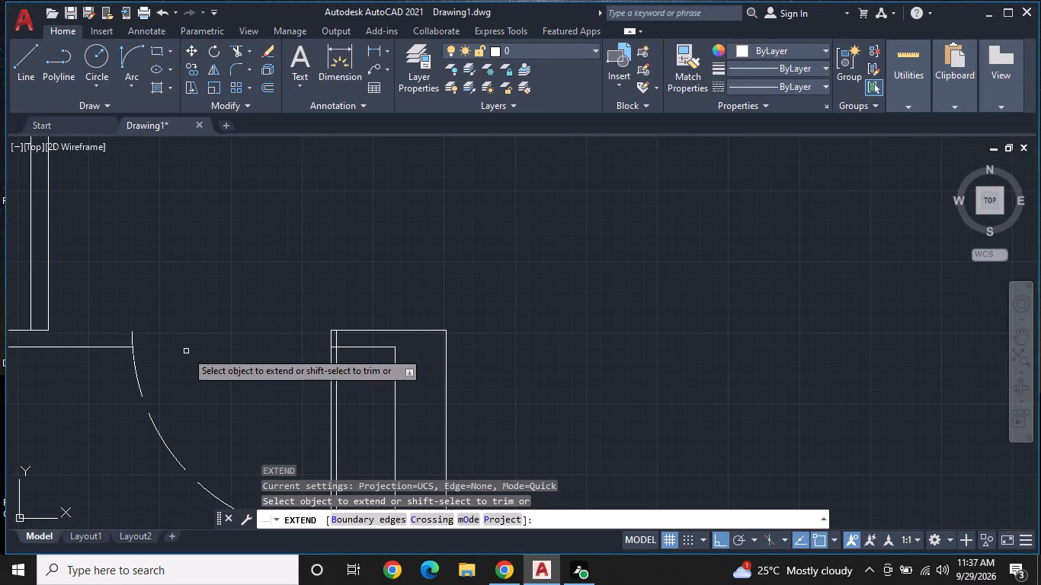
pyautogui.click(38, 328)
pyautogui.press('Escape')
pyautogui.write('EX')
pyautogui.press('space')
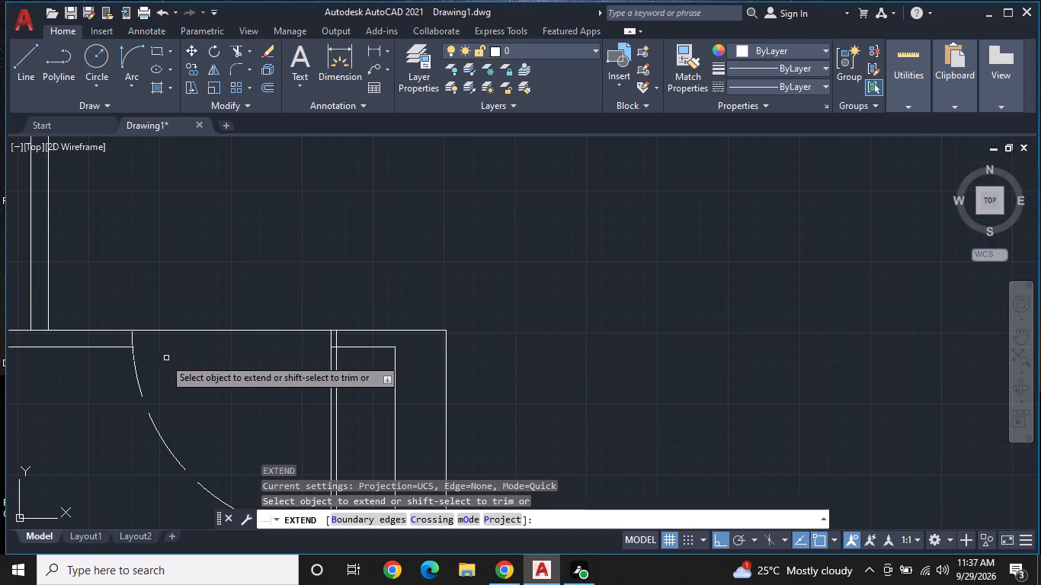
pyautogui.click(131, 341)
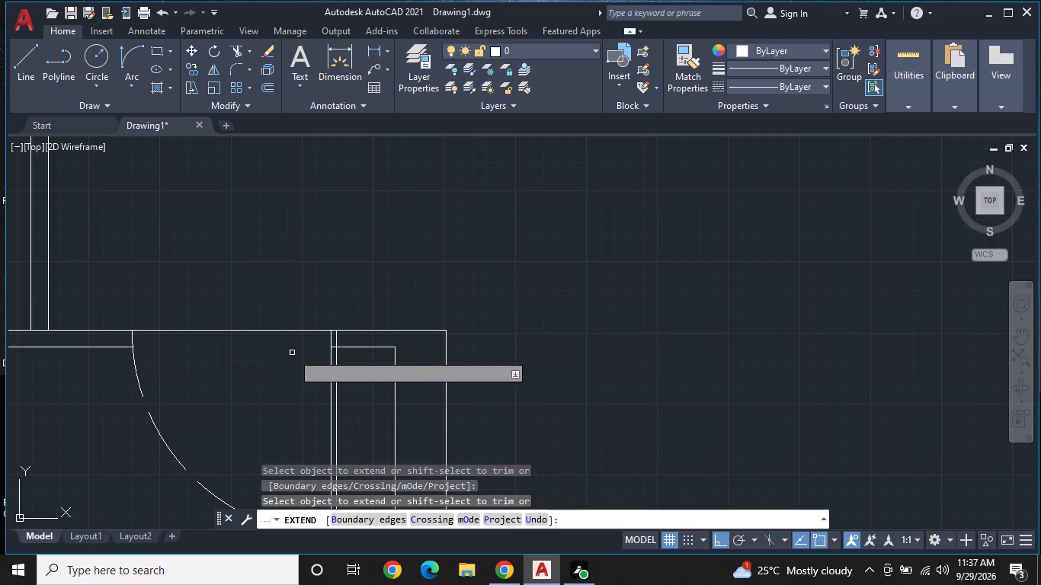
pyautogui.click(337, 345)
pyautogui.press('Escape')
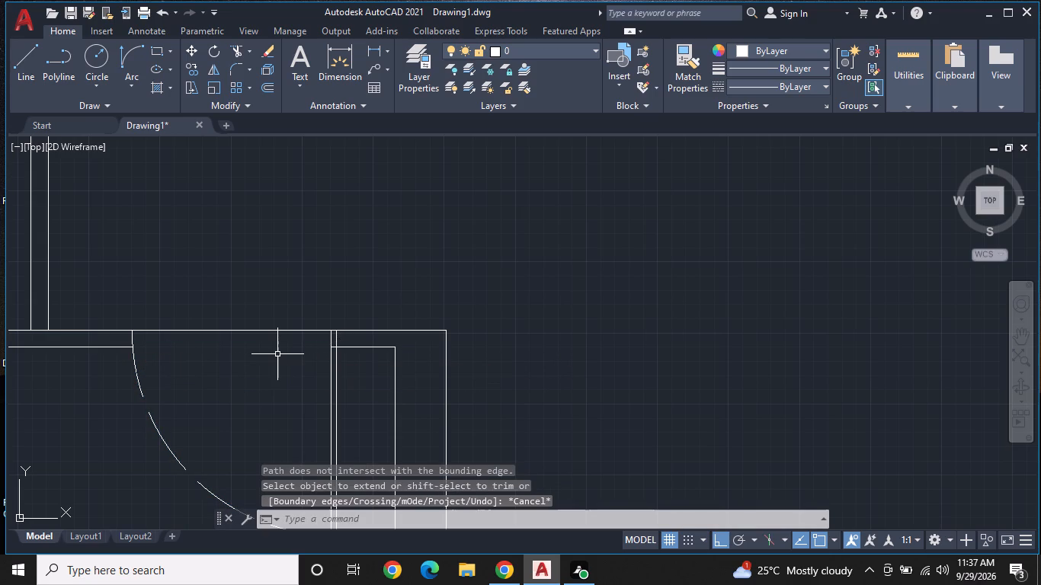
# Trim the wall's north face between the extended swing arc and the door leaf.
pyautogui.write('TR')
pyautogui.press('space')
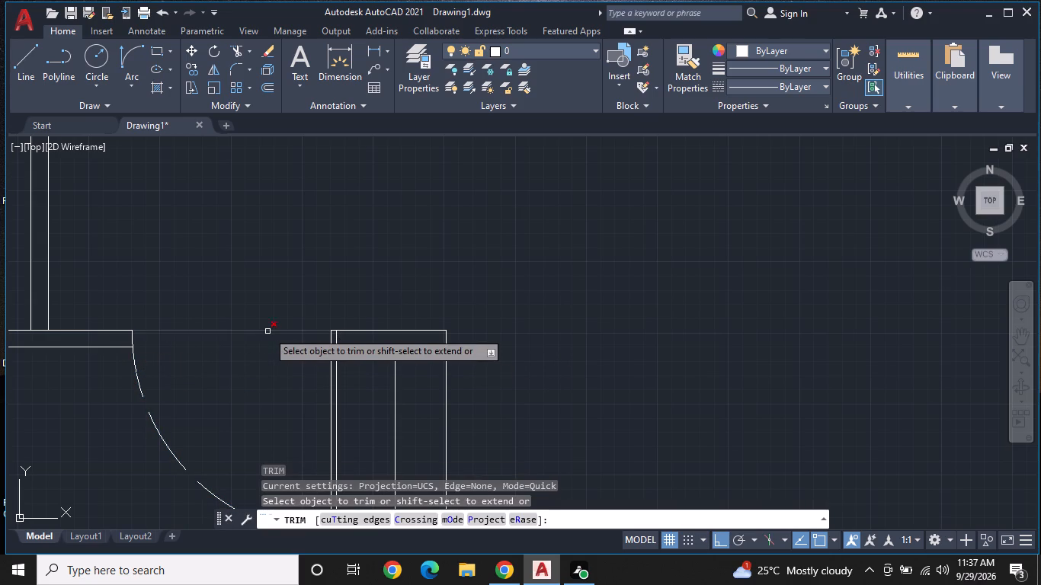
pyautogui.click(267, 331)
pyautogui.press('Escape')
# Draw a horizontal line across the upper part of the narrow room, from its west wall to its east wall.
pyautogui.scroll(-1, 648, 350)
pyautogui.moveTo(646, 350); pyautogui.dragTo(625, 217, button='middle')
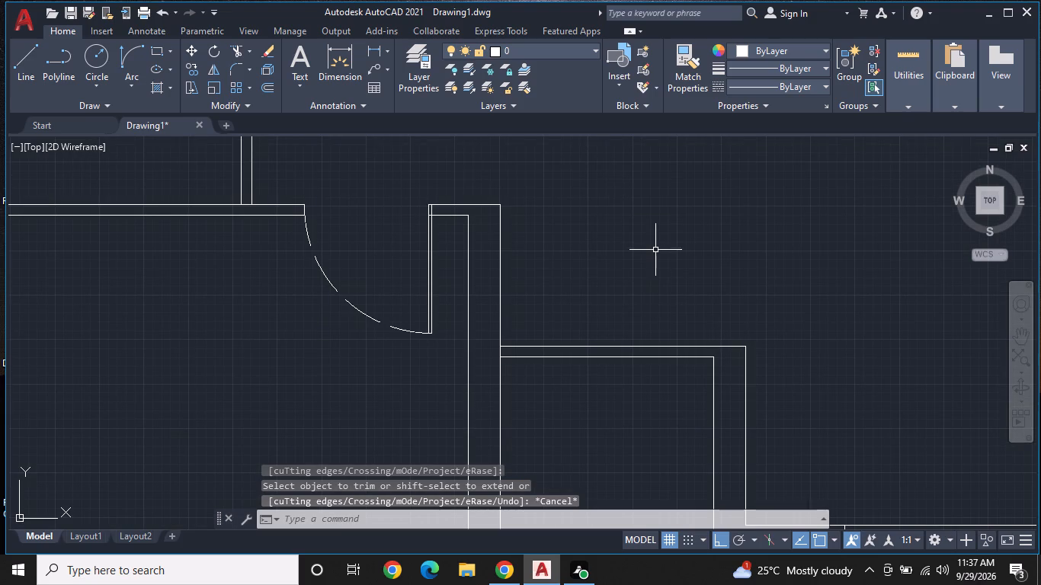
pyautogui.moveTo(645, 264); pyautogui.dragTo(651, 190, button='middle')
pyautogui.scroll(-1, 653, 348)
pyautogui.moveTo(639, 376); pyautogui.dragTo(639, 285, button='middle')
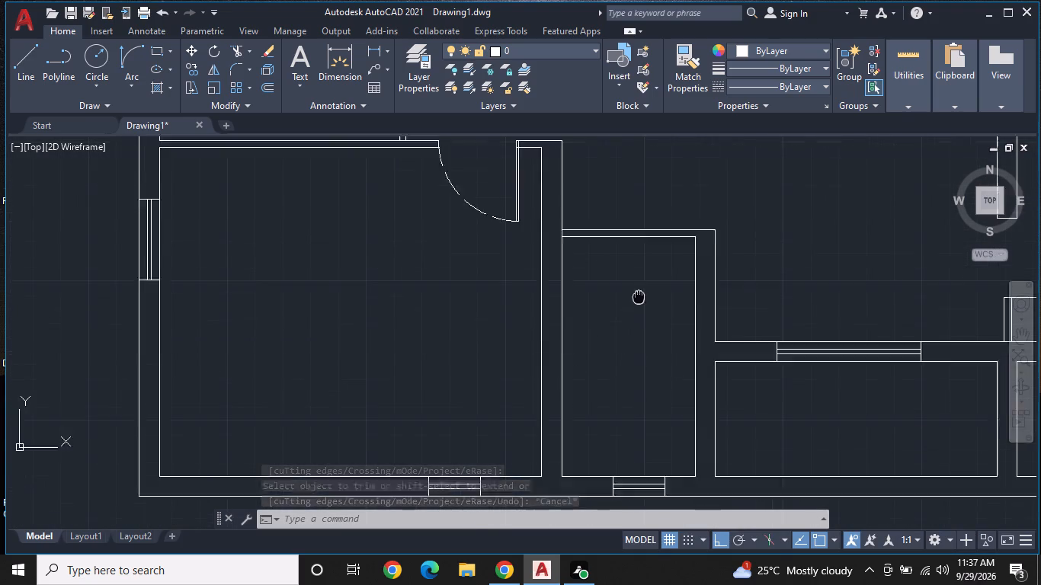
pyautogui.moveTo(639, 285); pyautogui.dragTo(630, 264, button='middle')
pyautogui.moveTo(629, 264); pyautogui.dragTo(631, 360, button='middle')
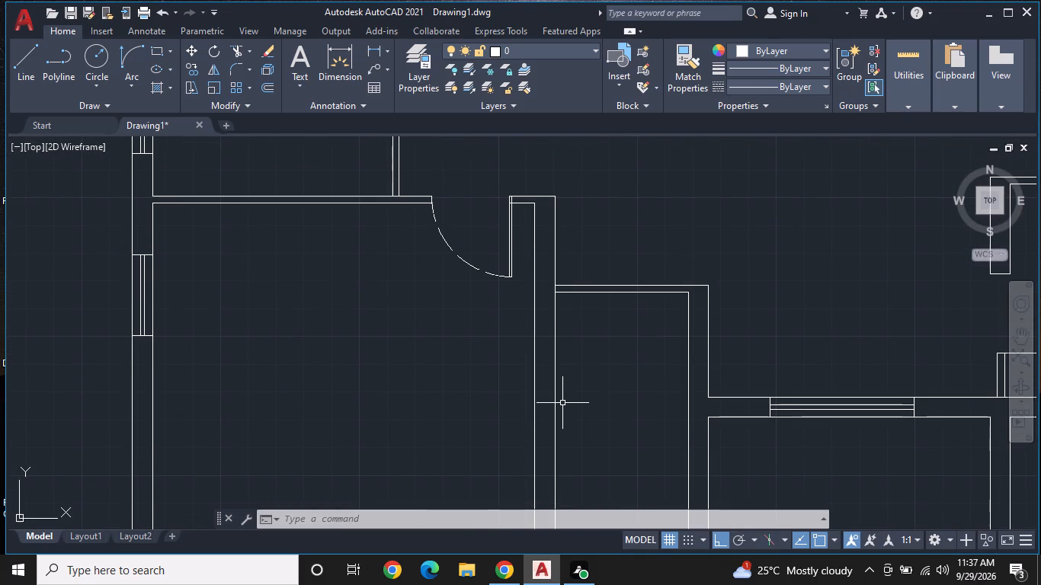
pyautogui.moveTo(569, 399); pyautogui.dragTo(589, 319, button='middle')
pyautogui.moveTo(596, 356); pyautogui.dragTo(593, 359, button='middle')
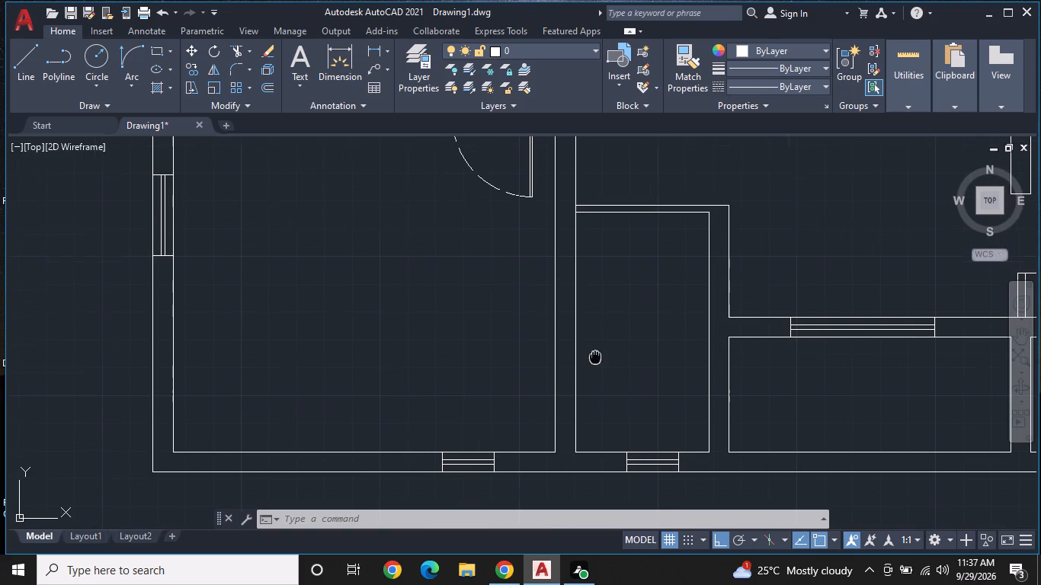
pyautogui.moveTo(593, 359); pyautogui.dragTo(546, 362, button='middle')
pyautogui.click(37, 45)
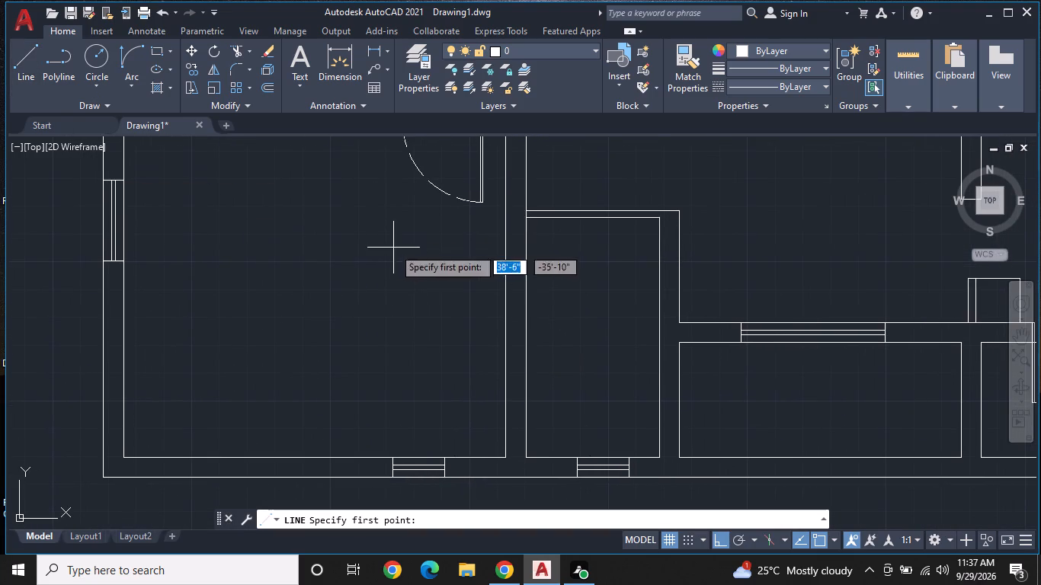
pyautogui.click(527, 297)
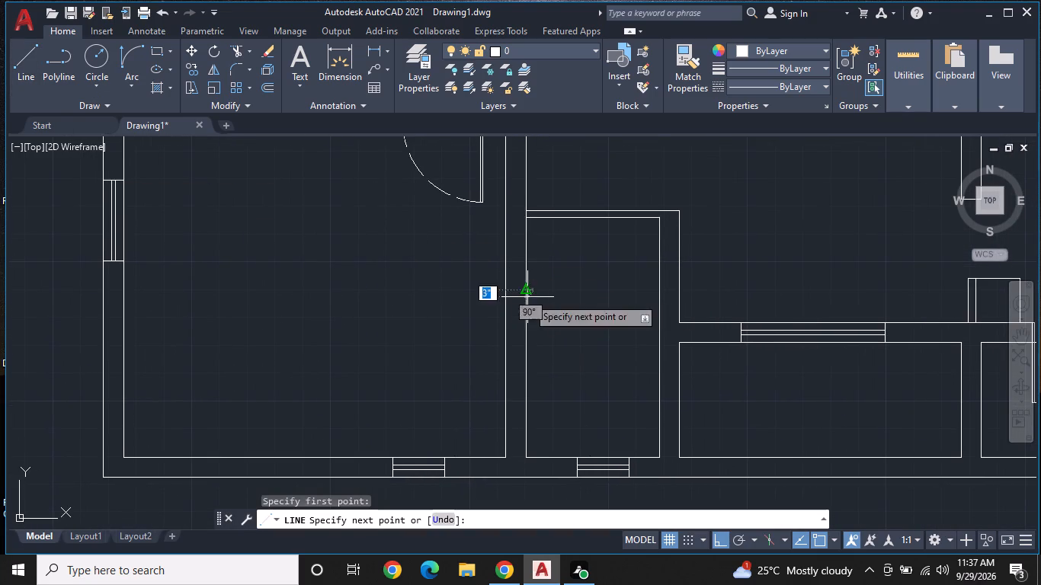
pyautogui.click(655, 290)
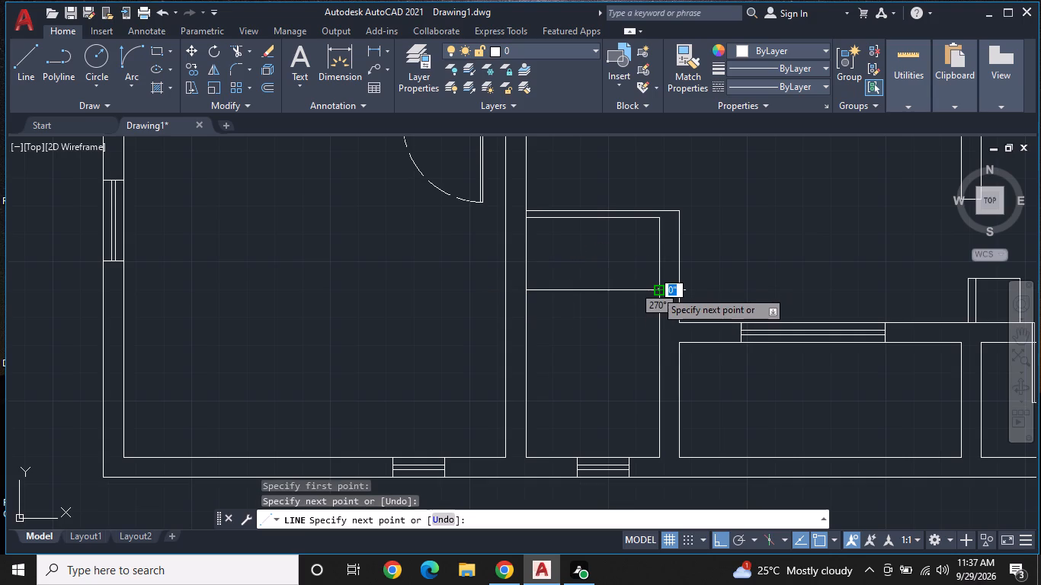
pyautogui.press('space')
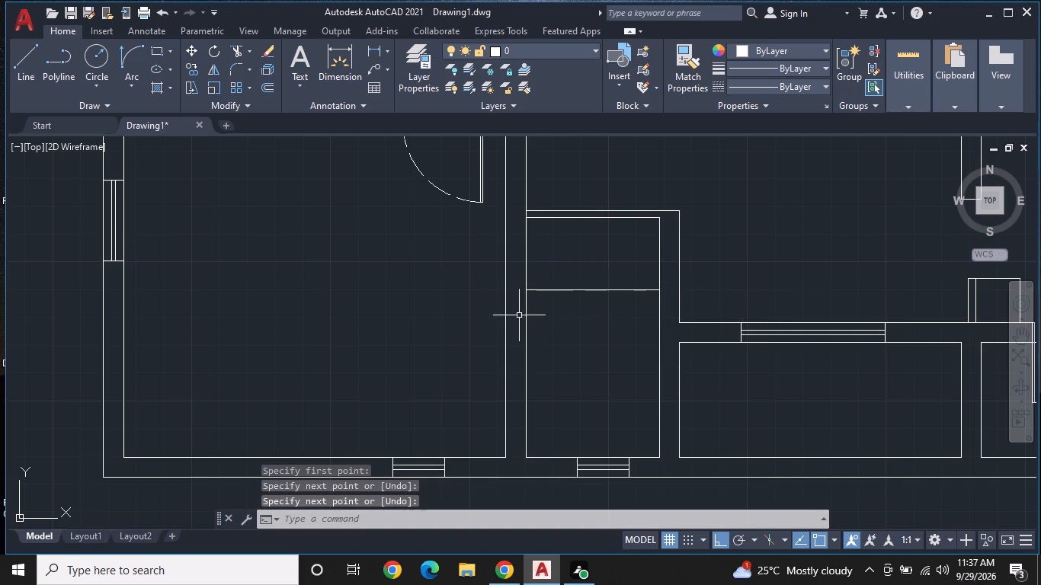
pyautogui.moveTo(504, 319); pyautogui.dragTo(515, 310, button='middle')
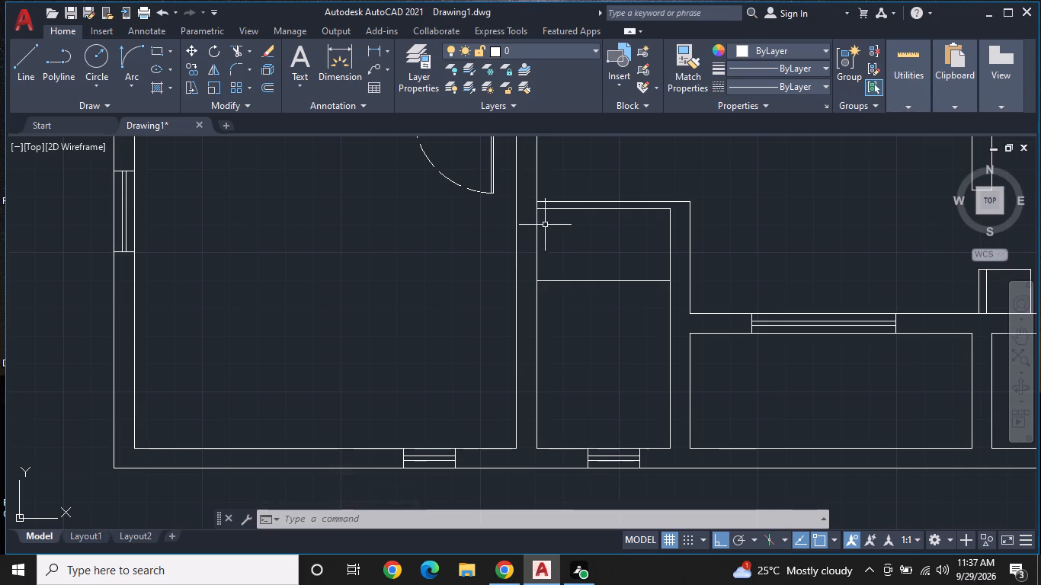
# Draw a line from the narrow room's inner northwest corner south along its west wall, ending below the new cross line.
pyautogui.write('L')
pyautogui.press('space')
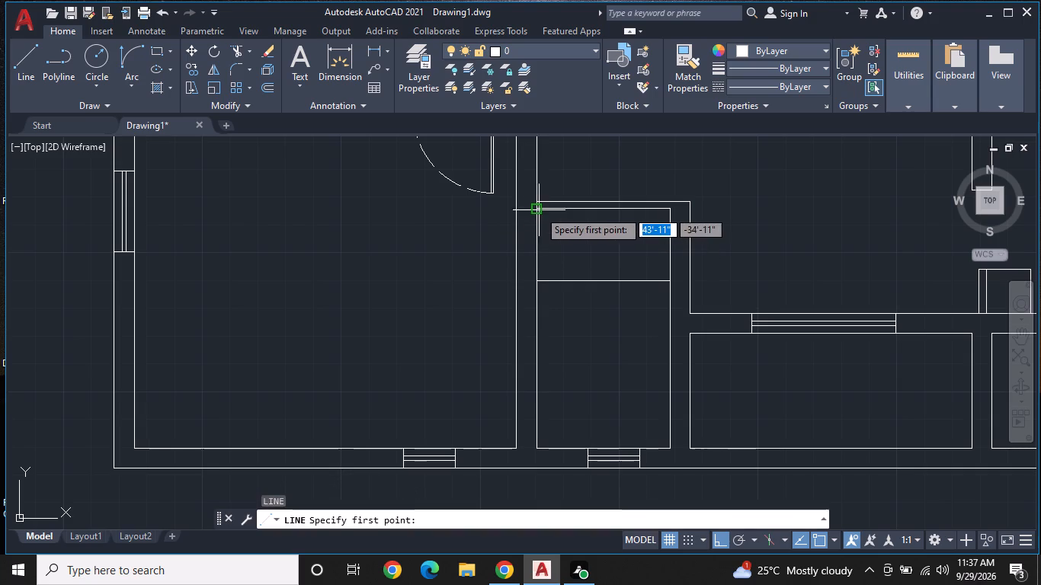
pyautogui.click(539, 210)
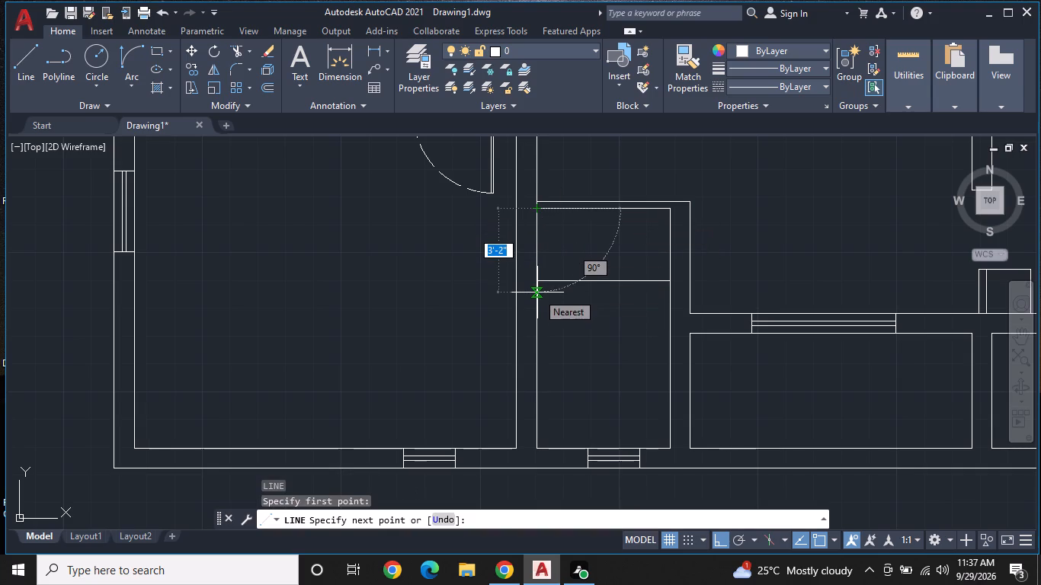
pyautogui.click(538, 307)
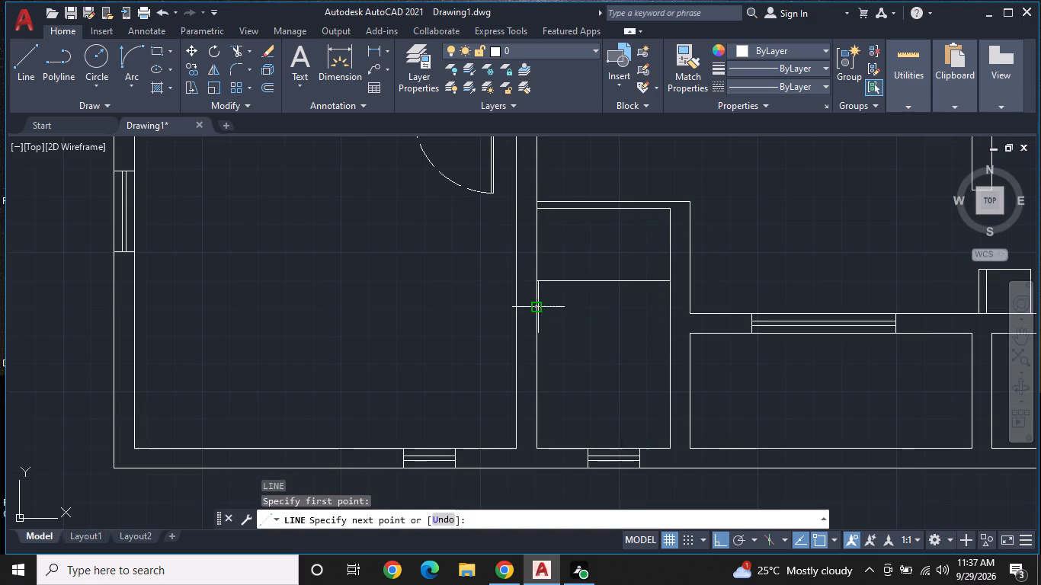
pyautogui.press('space')
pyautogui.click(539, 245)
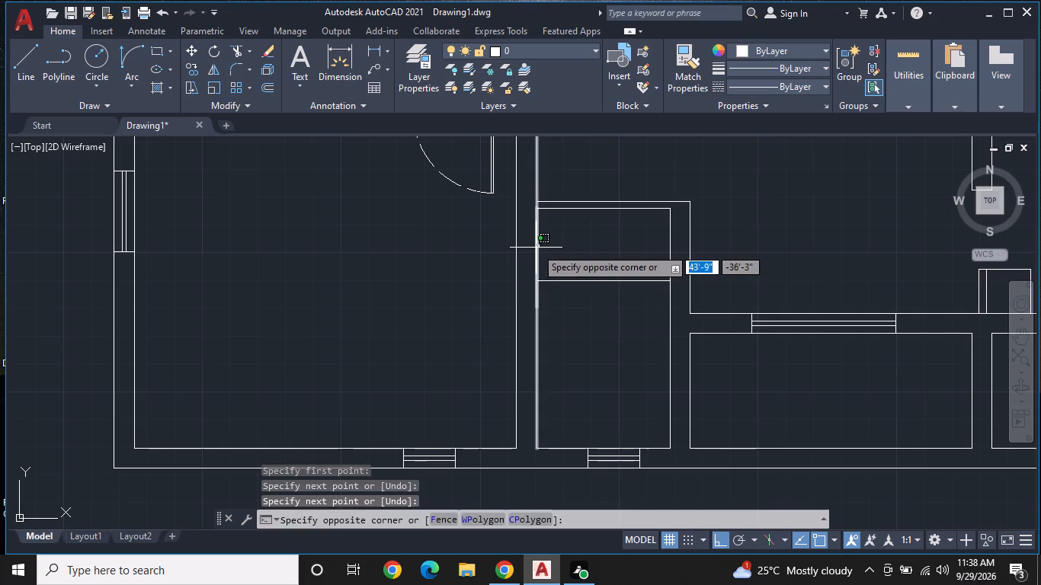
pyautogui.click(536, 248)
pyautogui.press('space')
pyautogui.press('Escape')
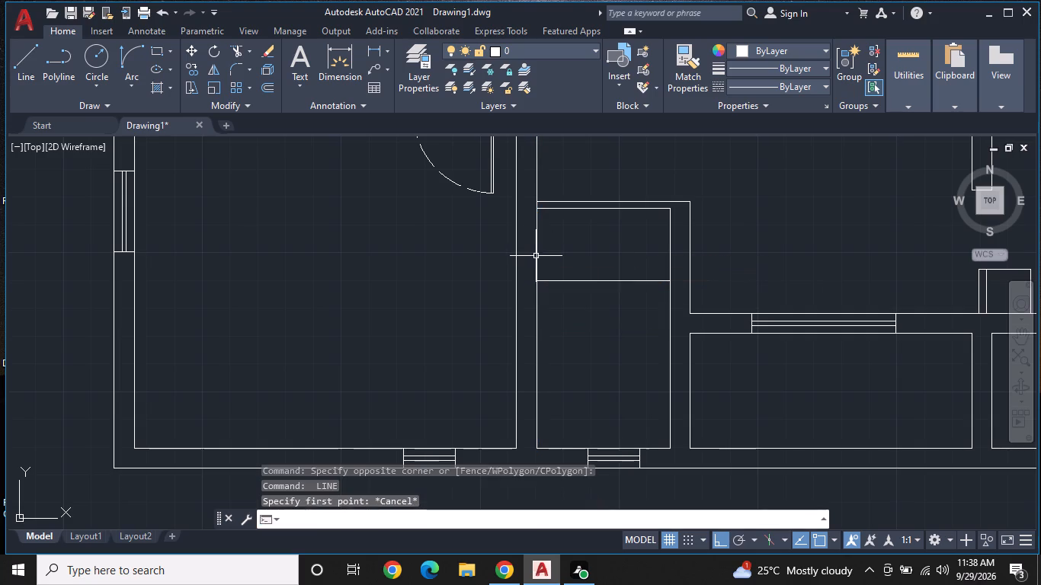
# Move the line along the narrow room's west wall 6" west into the wall thickness.
pyautogui.scroll(1, 537, 256)
pyautogui.click(535, 241)
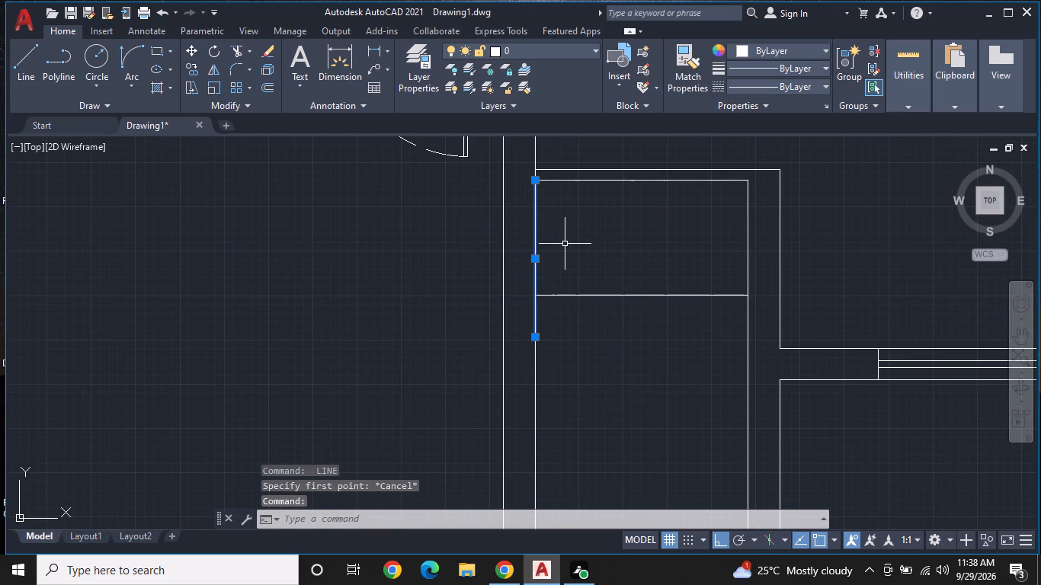
pyautogui.click(536, 257)
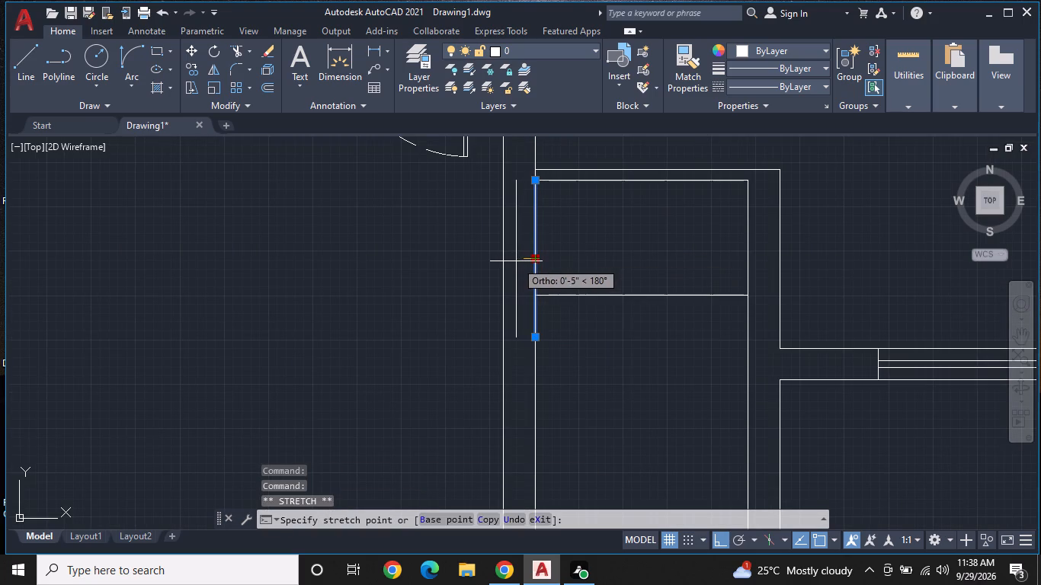
pyautogui.press('6')
pyautogui.hotkey('shift', '"')
pyautogui.press('Return')
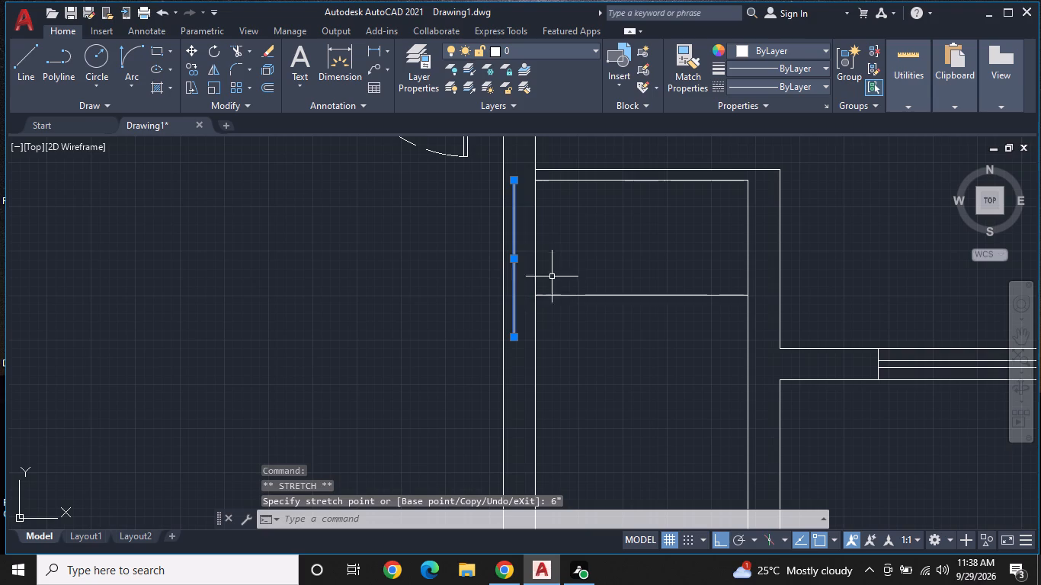
pyautogui.press('Escape')
# Draw a 6" line from the moved line's north end east to the narrow room's inner northwest corner.
pyautogui.moveTo(564, 258); pyautogui.dragTo(537, 318, button='middle')
pyautogui.scroll(1, 533, 309)
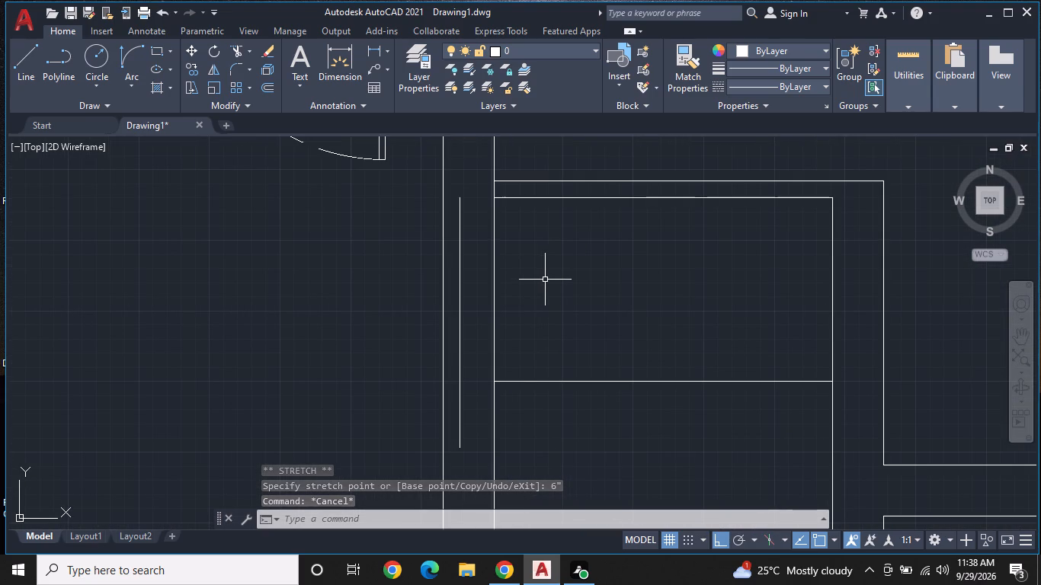
pyautogui.write('L')
pyautogui.press('space')
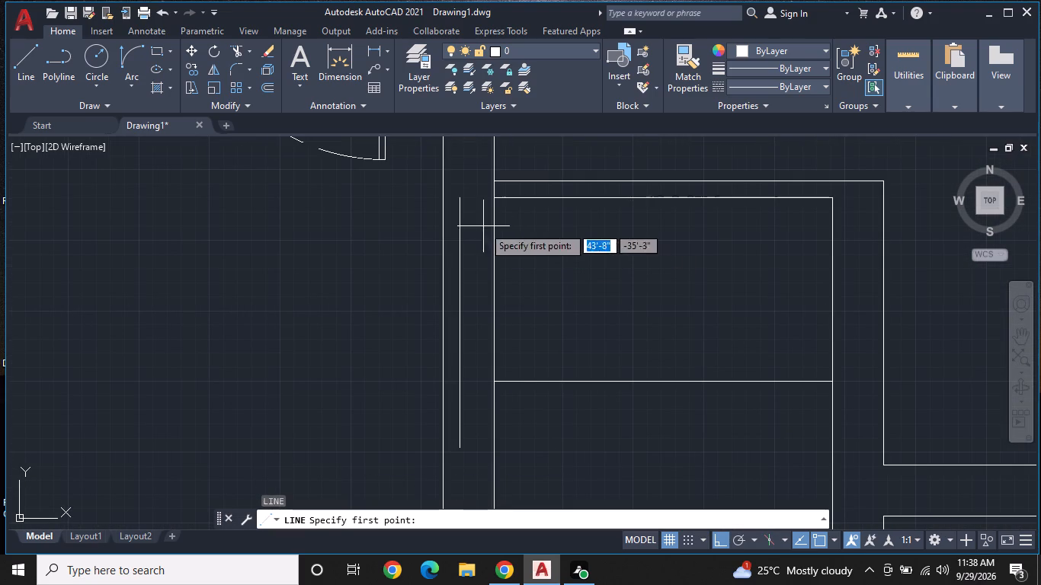
pyautogui.moveTo(458, 200); pyautogui.dragTo(471, 203)
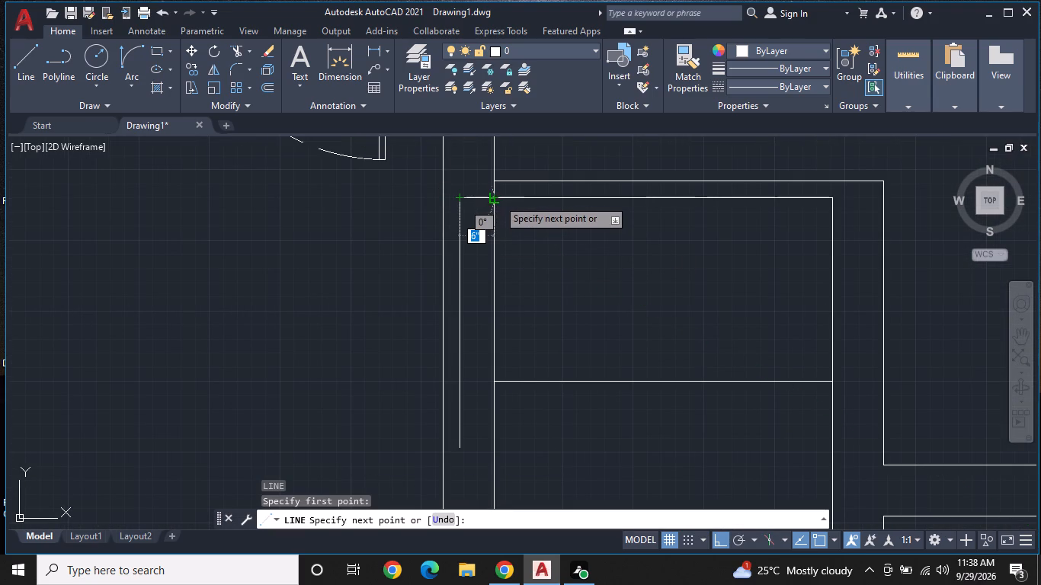
pyautogui.click(498, 198)
pyautogui.press('space')
pyautogui.moveTo(516, 295); pyautogui.dragTo(527, 184, button='middle')
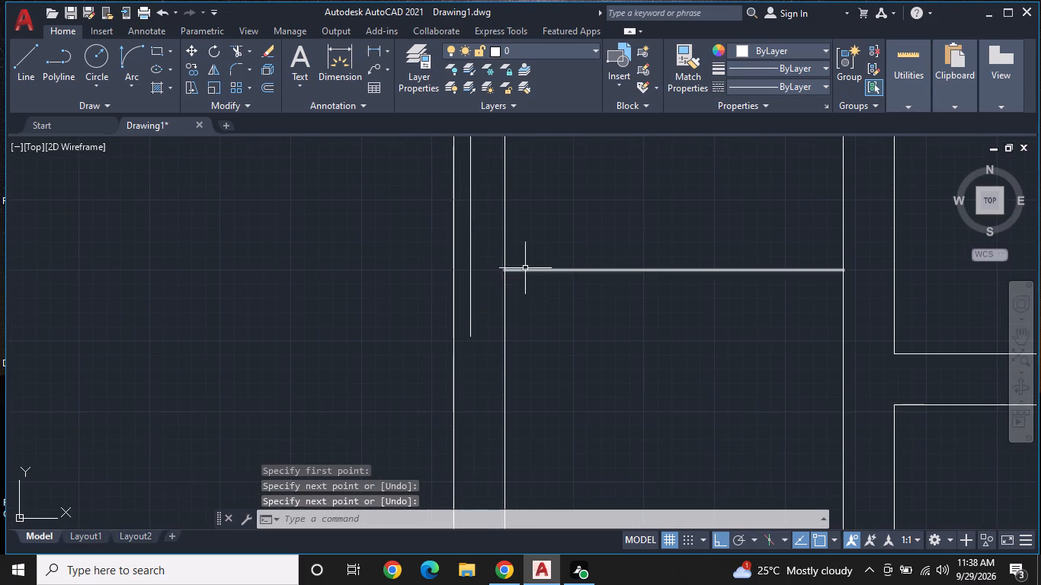
# Draw a short line from the south end of the line inside the narrow room's west wall to the wall's west face.
pyautogui.moveTo(516, 318); pyautogui.dragTo(520, 299, button='middle')
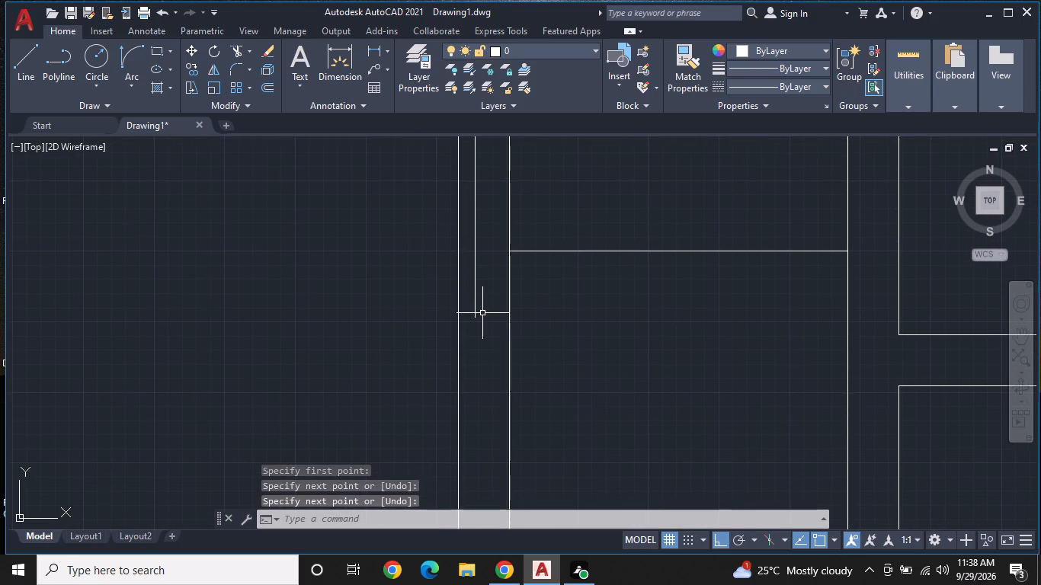
pyautogui.scroll(1, 477, 326)
pyautogui.press('space')
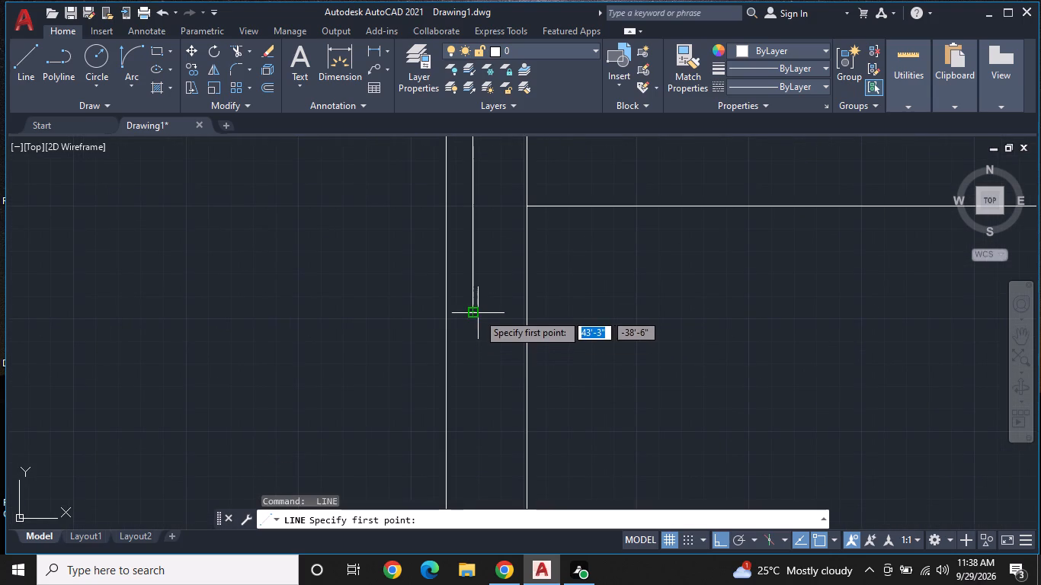
pyautogui.click(476, 312)
pyautogui.click(448, 315)
pyautogui.press('space')
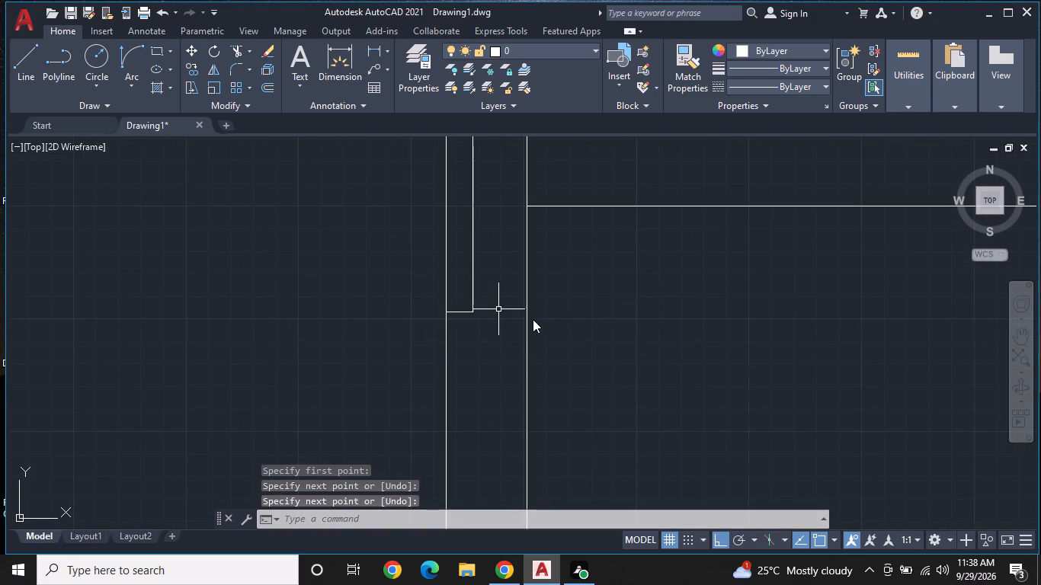
# Draw a 2'6" door leaf line east from the short line's west end on the west wall's west face.
pyautogui.moveTo(545, 324); pyautogui.dragTo(556, 273, button='middle')
pyautogui.press('space')
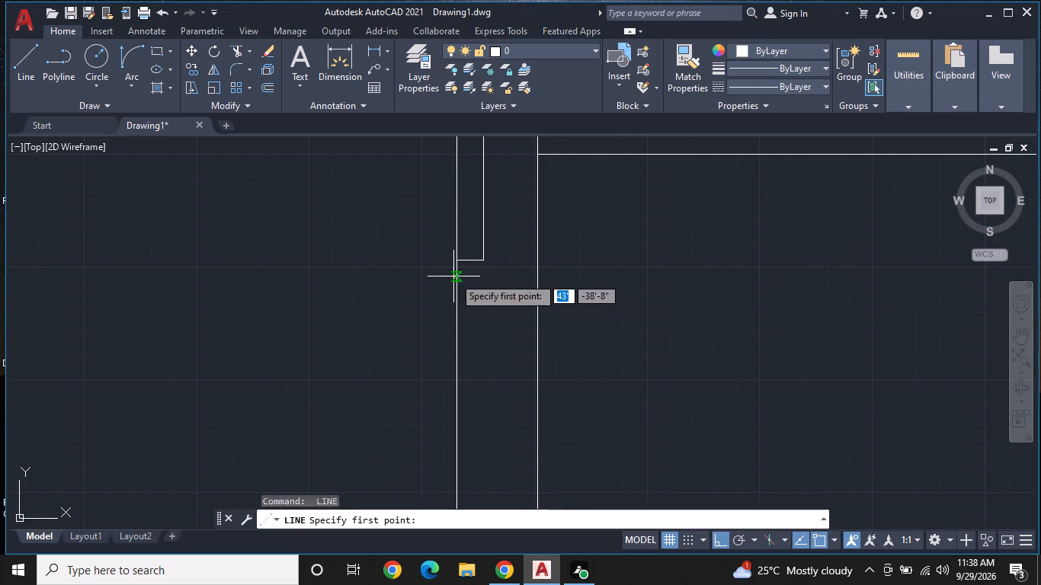
pyautogui.click(454, 262)
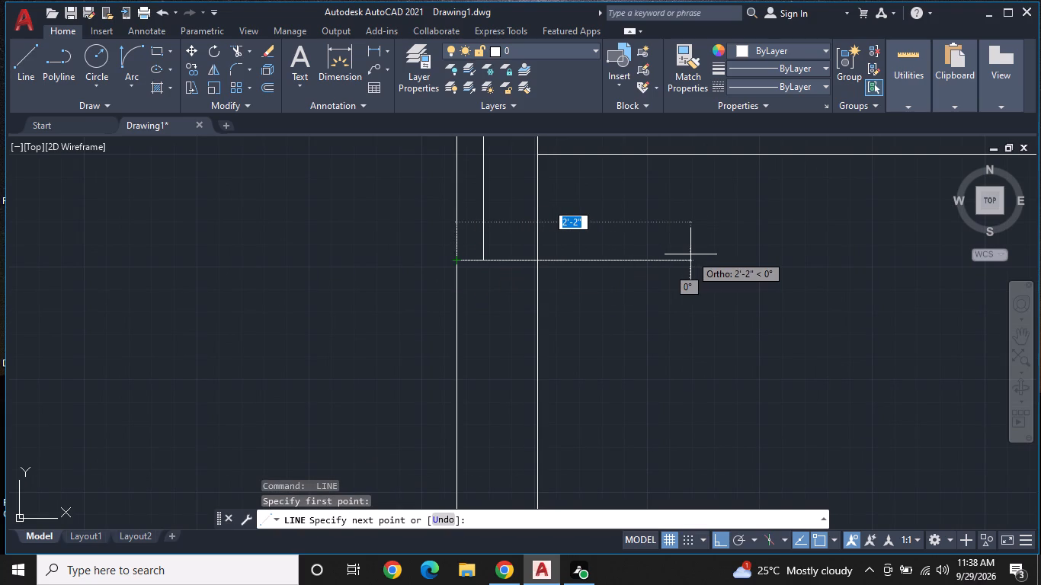
pyautogui.write('2\'6"')
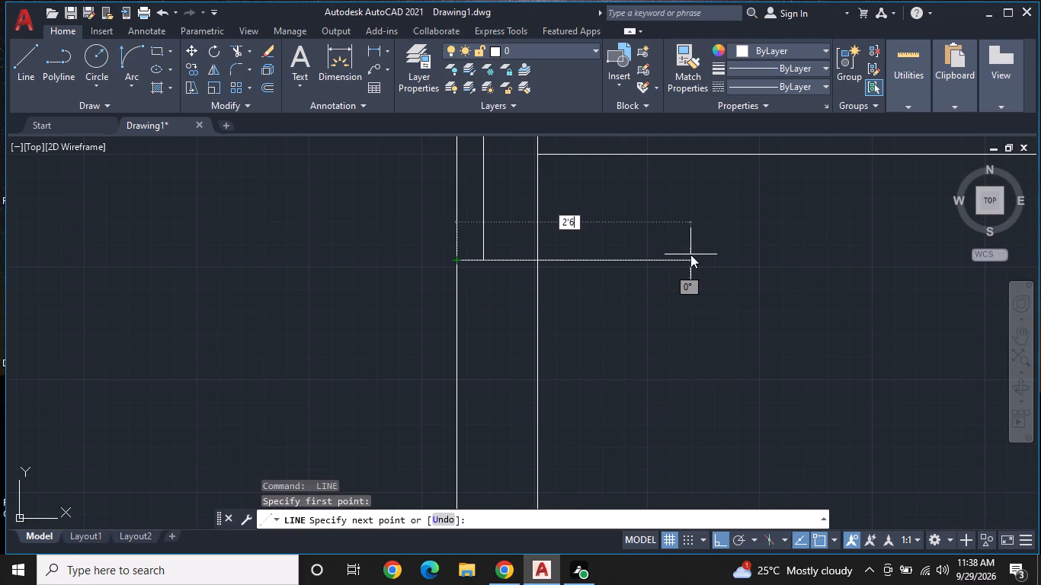
pyautogui.press('Return')
pyautogui.press('space')
# Draw a 2'6" line south along the wall's west face from the door leaf's west end.
pyautogui.press('space')
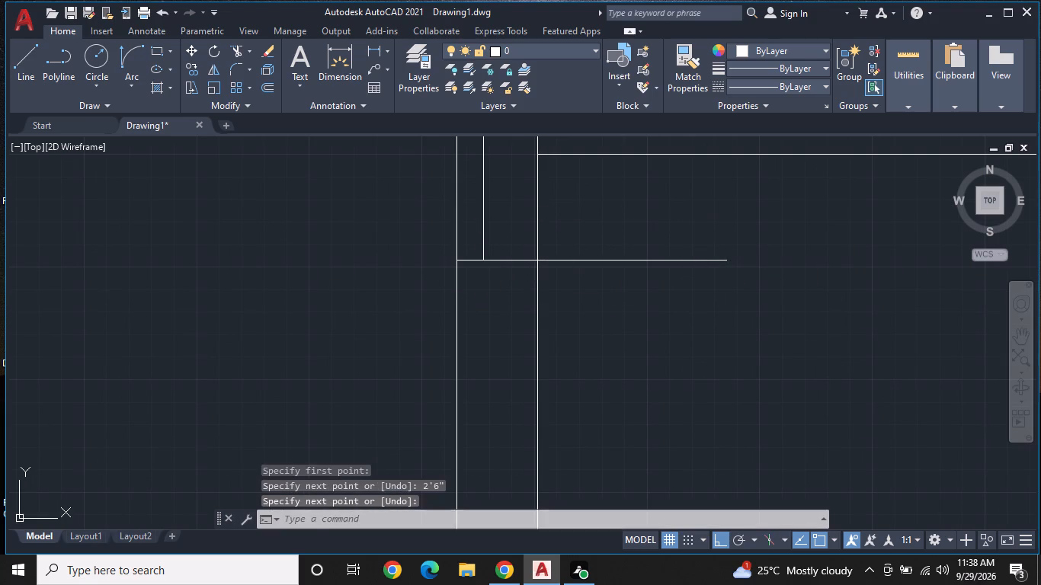
pyautogui.click(460, 260)
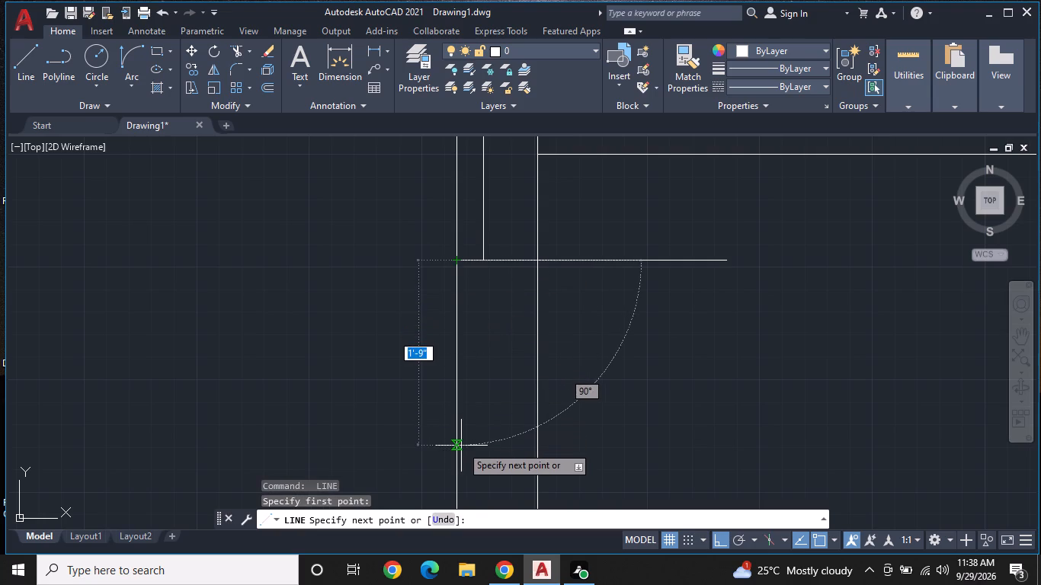
pyautogui.write('2\'6"')
pyautogui.press('Return')
pyautogui.scroll(-1, 452, 412)
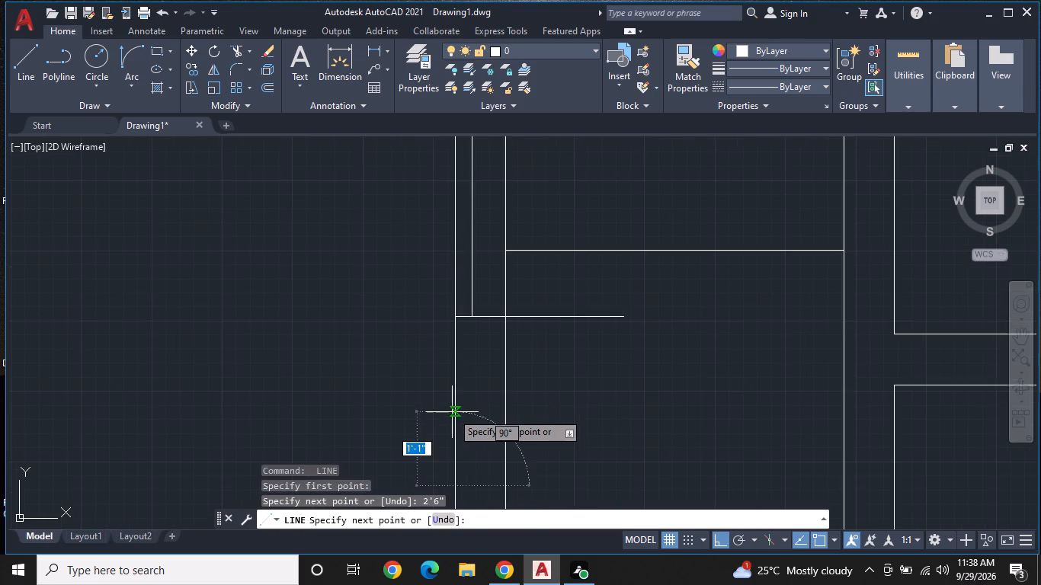
pyautogui.moveTo(466, 393); pyautogui.dragTo(476, 305, button='middle')
pyautogui.press('Escape')
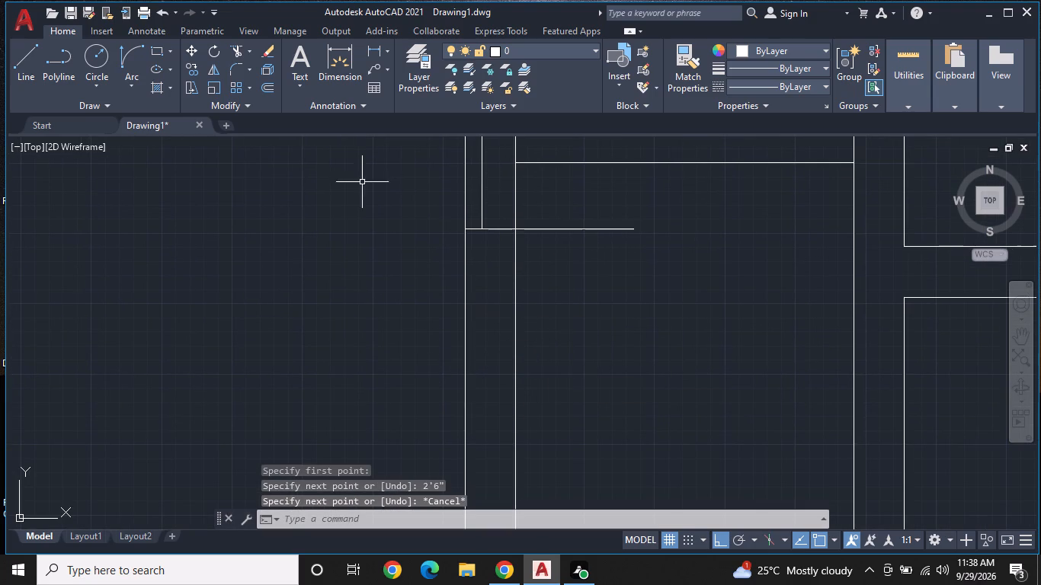
# Draw a door swing arc from the leaf's east end to the south end of the 2'6" line on the wall face.
pyautogui.click(127, 44)
pyautogui.click(633, 230)
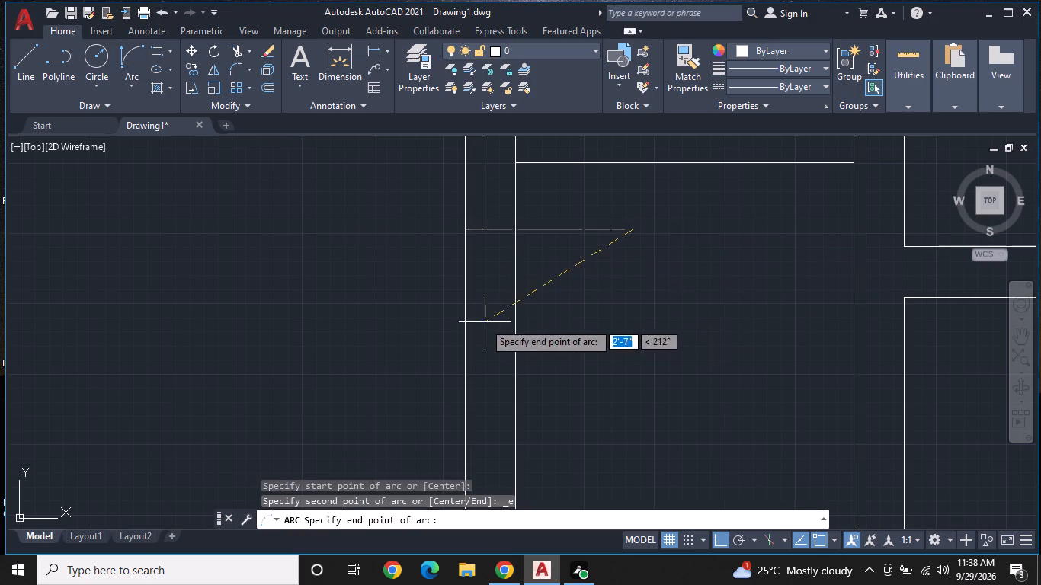
pyautogui.click(465, 396)
pyautogui.click(627, 401)
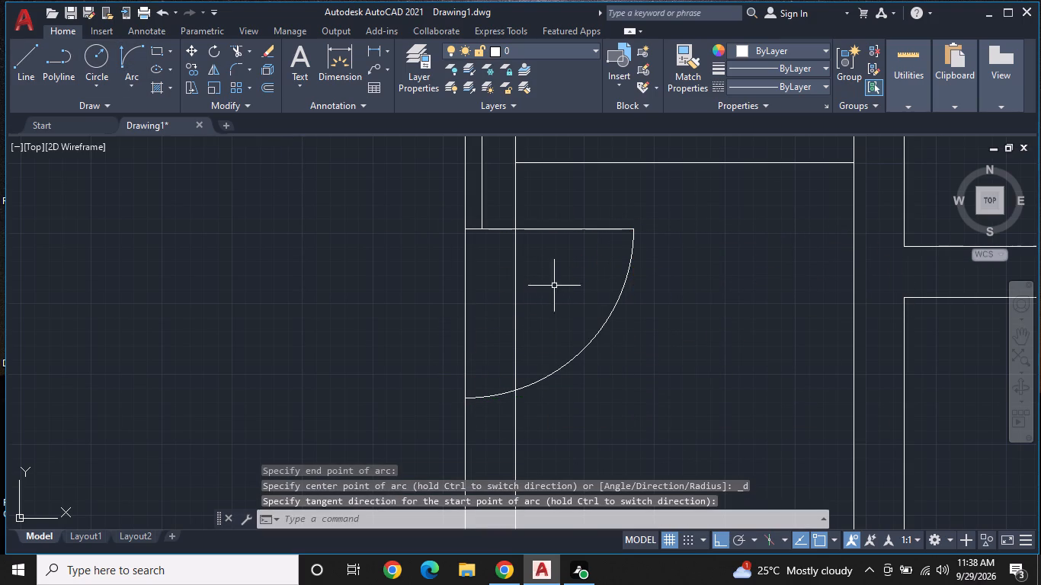
# Offset the horizontal door leaf line 1" to the south.
pyautogui.click(268, 82)
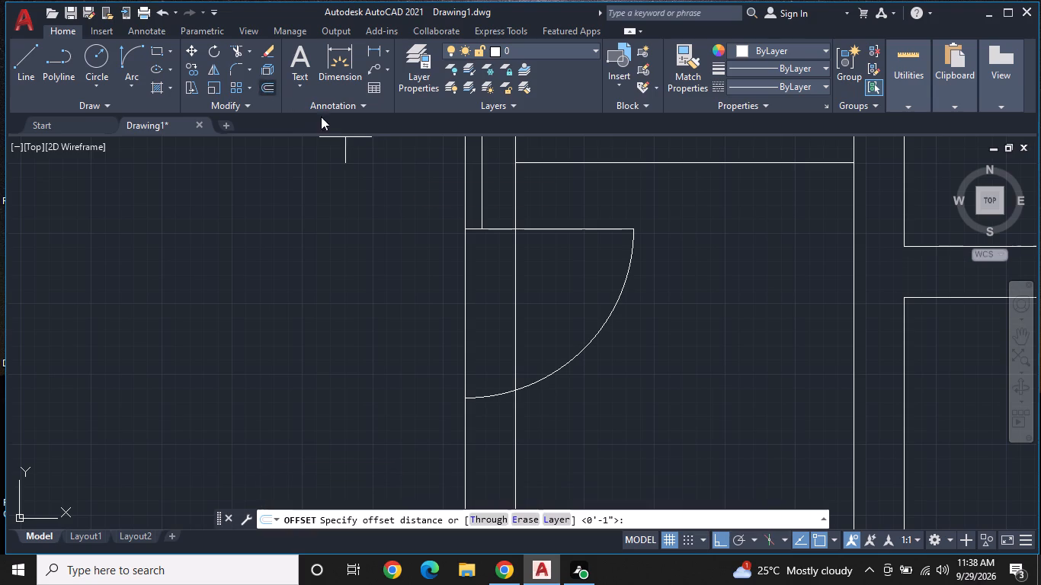
pyautogui.press('space')
pyautogui.click(543, 228)
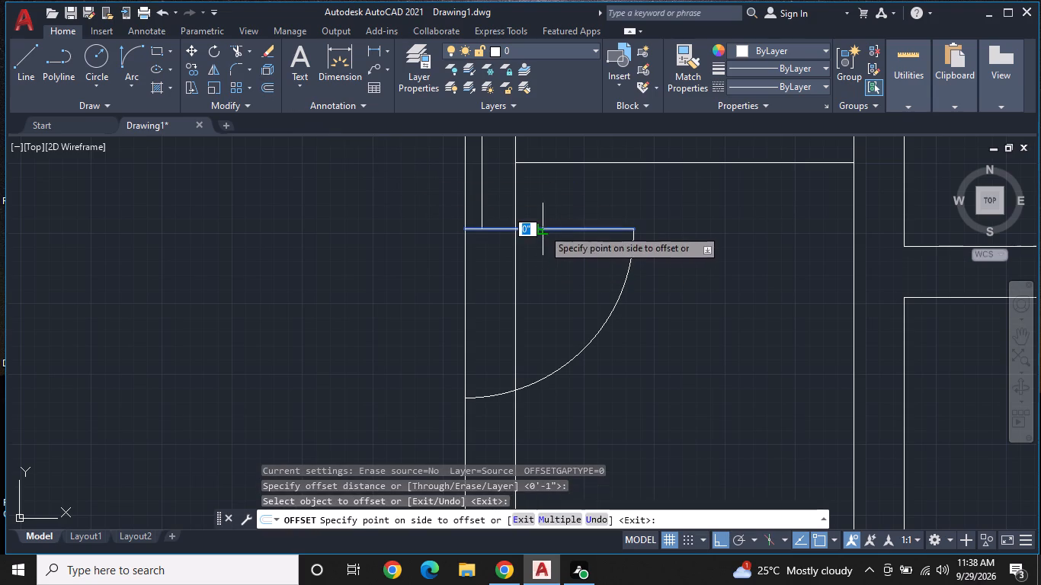
pyautogui.click(549, 281)
pyautogui.press('space')
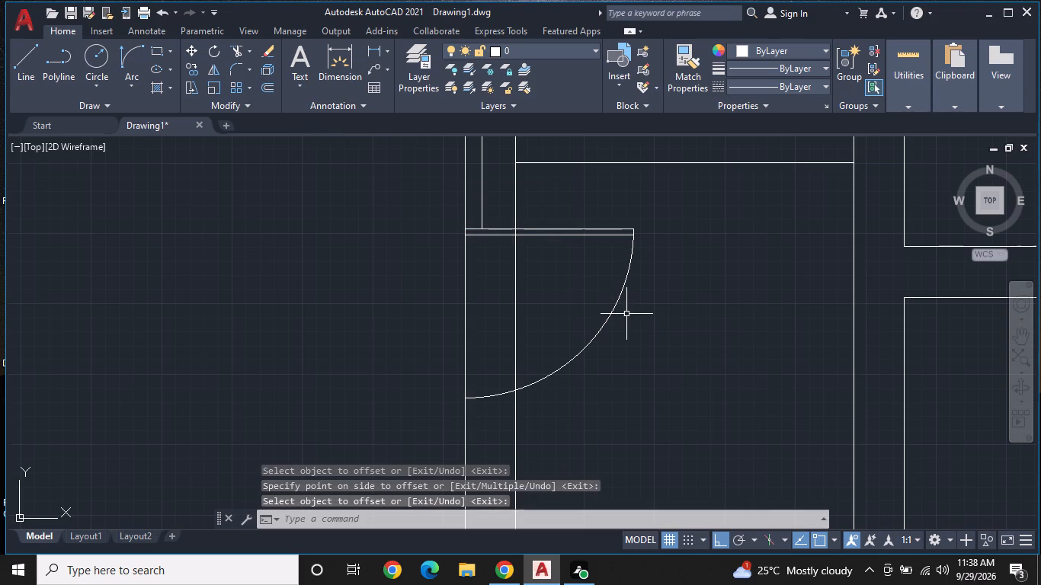
# Change the new door swing arc's linetype to ACAD_ISO02W100.
pyautogui.click(620, 297)
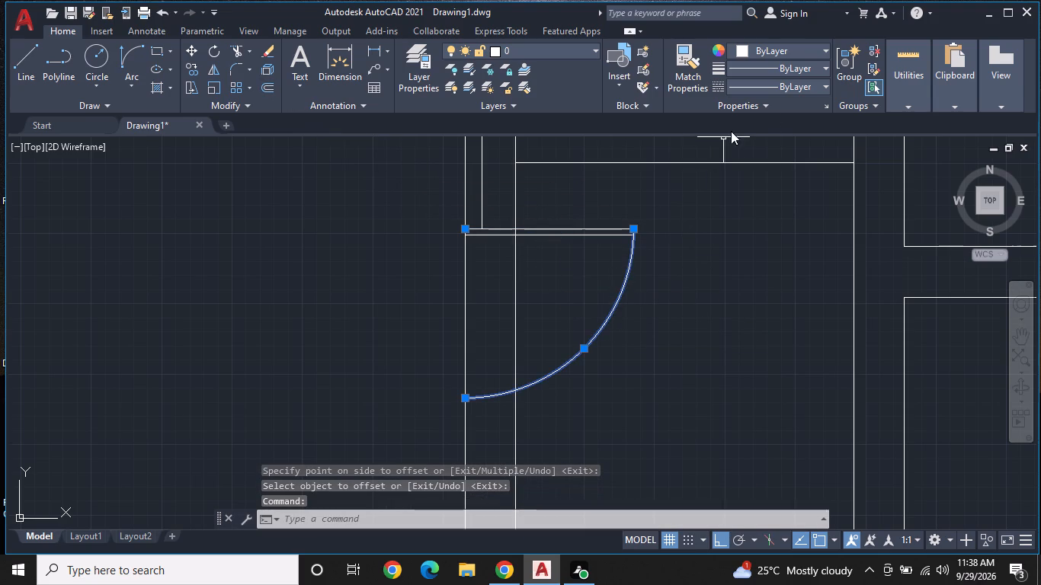
pyautogui.click(790, 83)
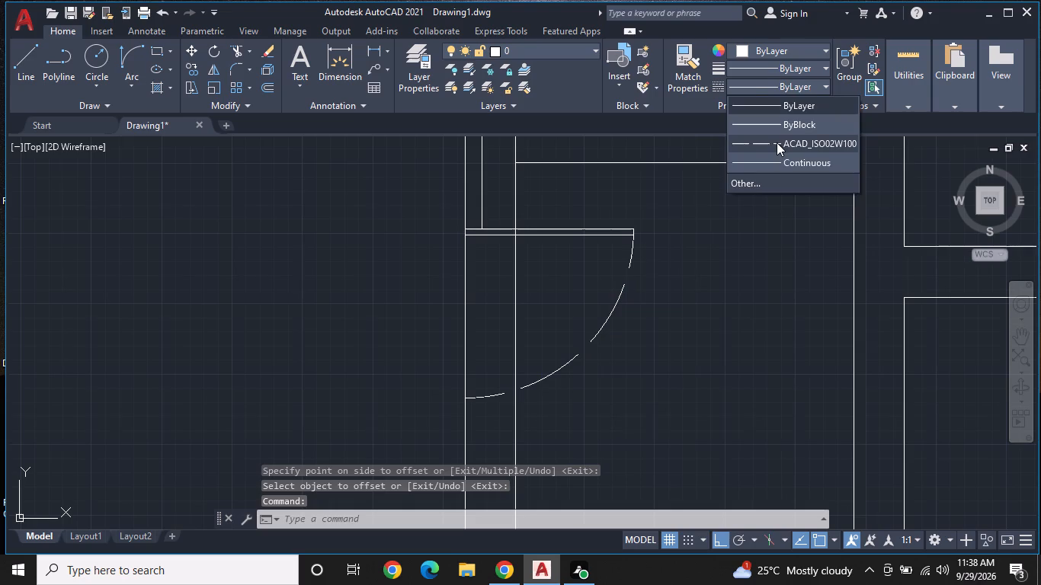
pyautogui.click(777, 142)
pyautogui.press('Escape')
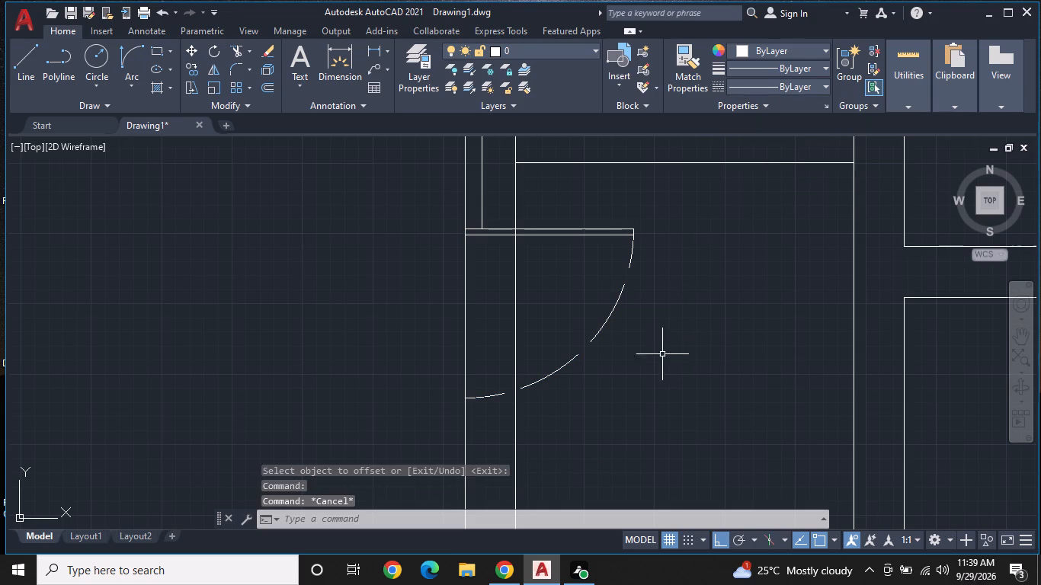
# Trim the overlapping lines on the wall's west face between the door leaf and the arc's south end.
pyautogui.click(234, 46)
pyautogui.click(463, 312)
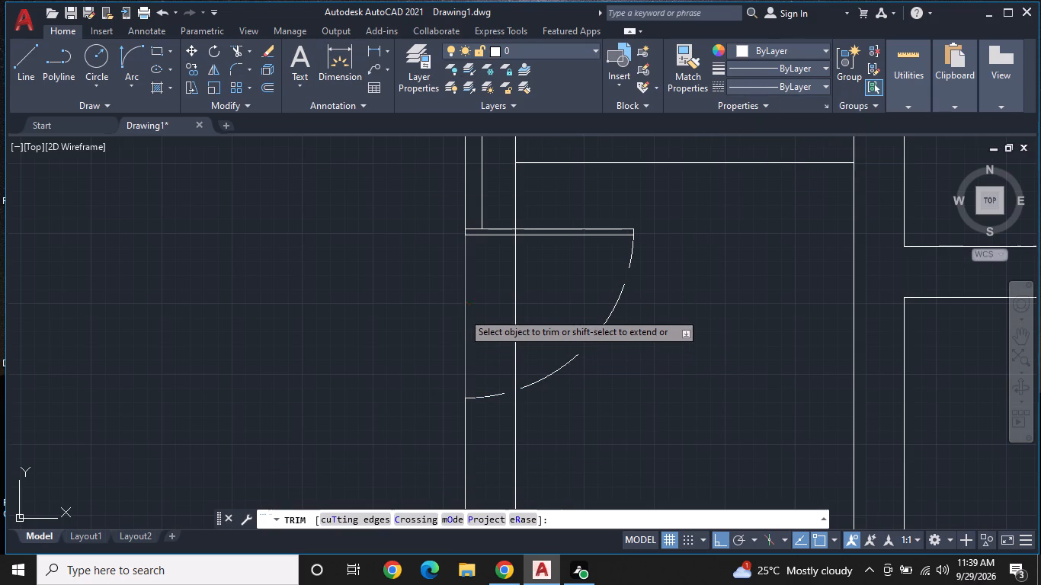
pyautogui.click(465, 308)
pyautogui.press('Escape')
# Examine the whole floor plan, especially the walls and openings of the northern rooms.
pyautogui.scroll(-1, 583, 322)
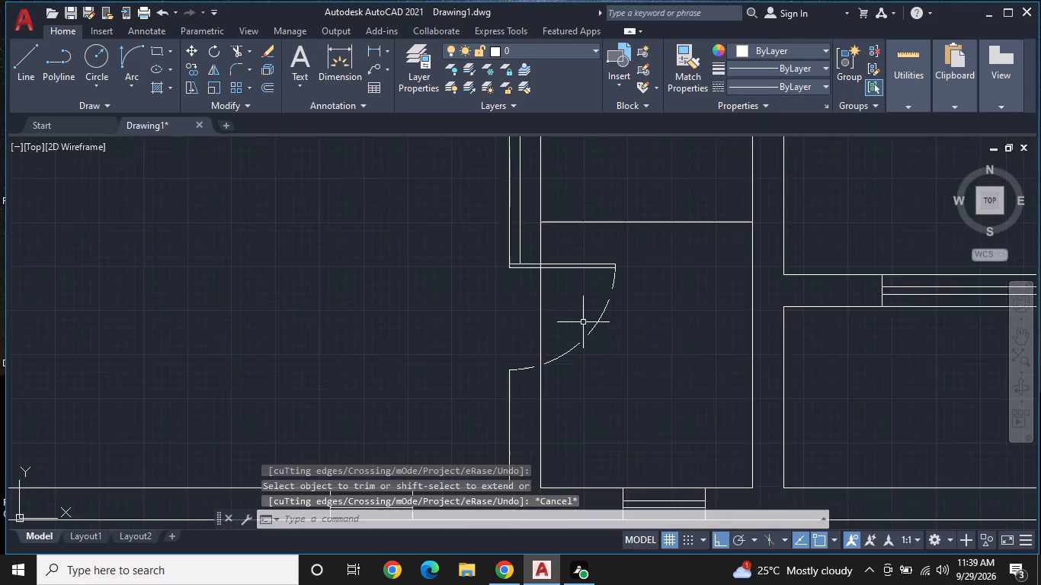
pyautogui.scroll(-2, 629, 356)
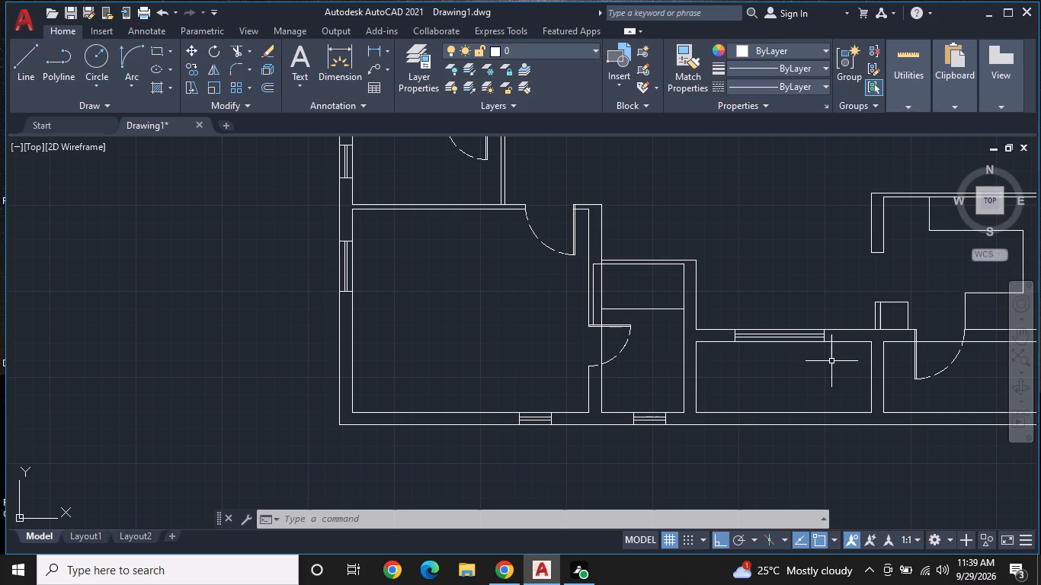
pyautogui.scroll(-1, 834, 360)
pyautogui.moveTo(805, 362); pyautogui.dragTo(613, 384, button='middle')
pyautogui.moveTo(645, 356); pyautogui.dragTo(634, 382, button='middle')
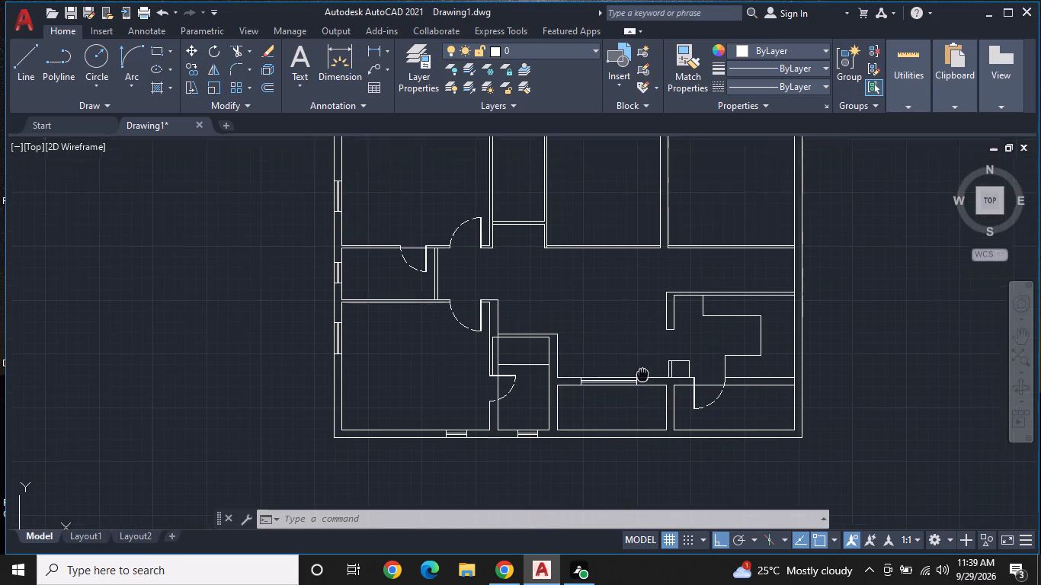
pyautogui.moveTo(634, 382); pyautogui.dragTo(557, 417, button='middle')
pyautogui.scroll(1, 557, 417)
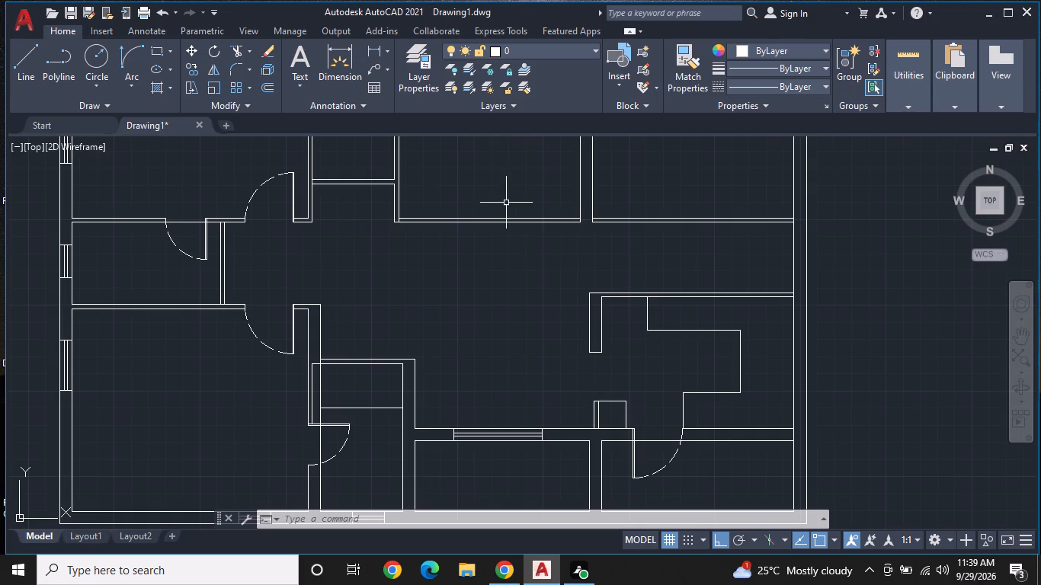
pyautogui.moveTo(509, 259); pyautogui.dragTo(495, 386, button='middle')
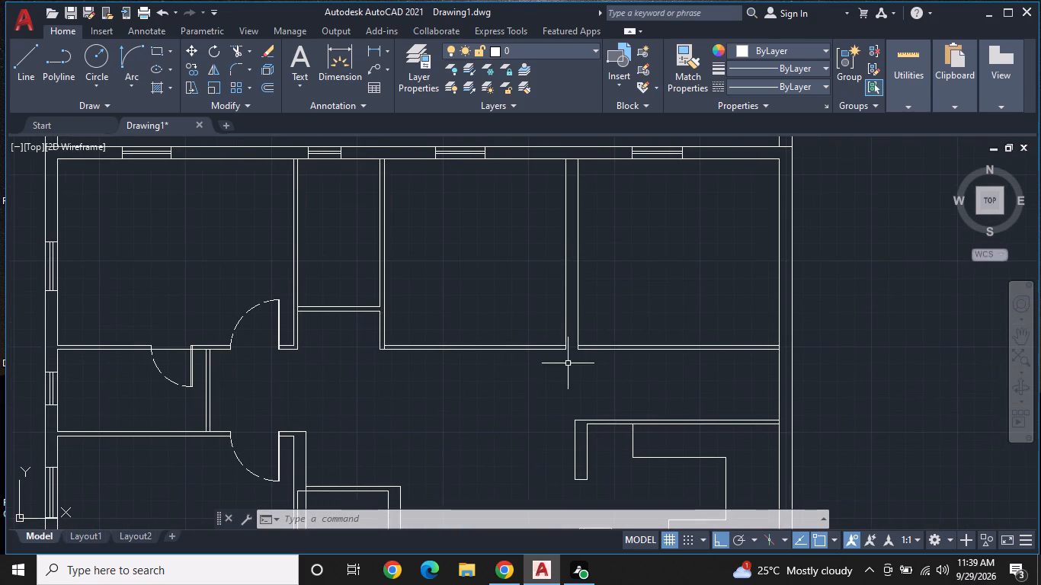
pyautogui.scroll(1, 569, 363)
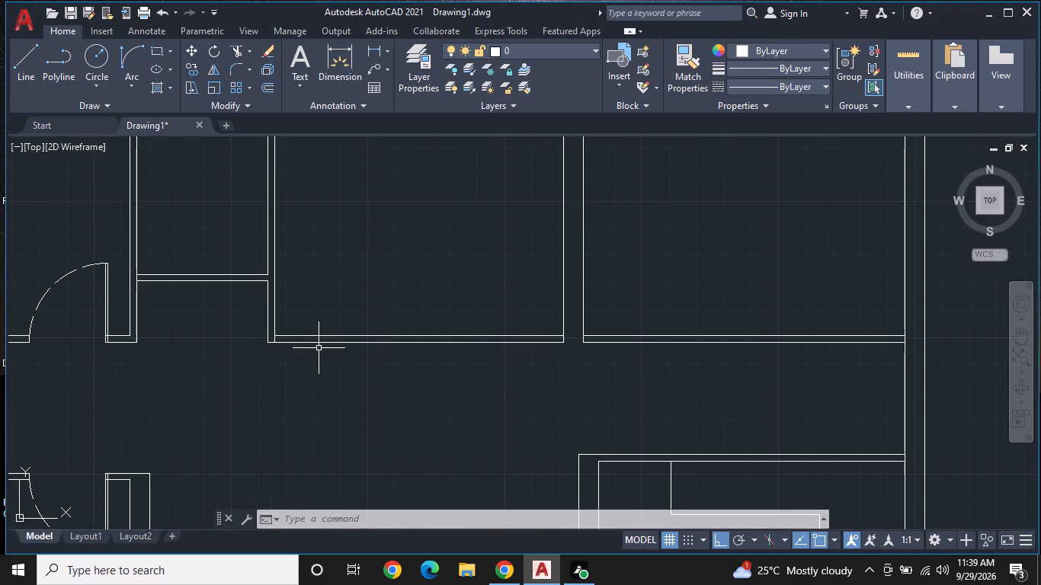
pyautogui.scroll(1, 428, 331)
pyautogui.moveTo(424, 376); pyautogui.dragTo(401, 435, button='middle')
pyautogui.scroll(-1, 440, 372)
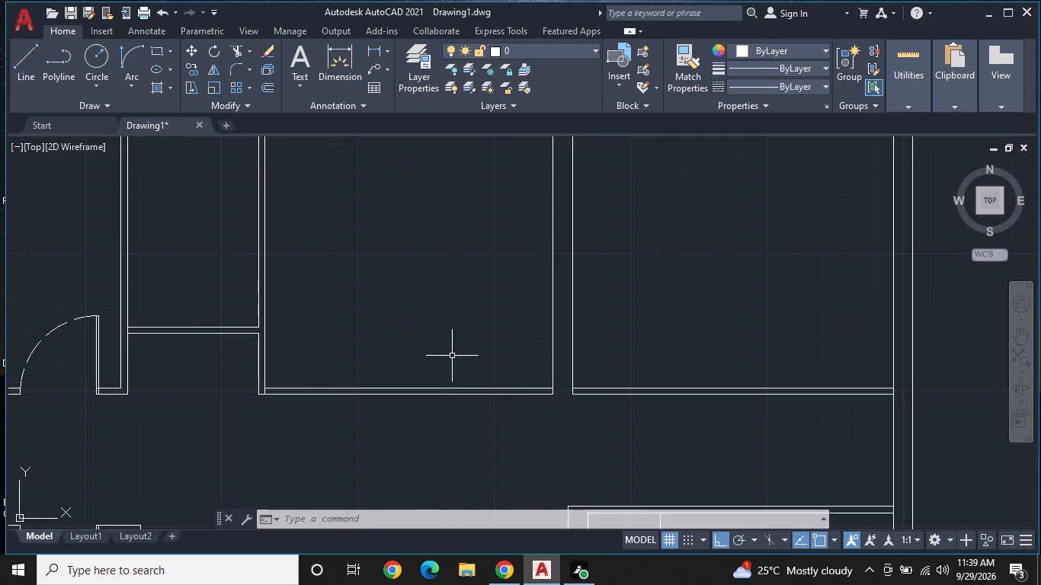
pyautogui.moveTo(512, 273); pyautogui.dragTo(460, 433, button='middle')
# Erase the west line of the partition wall between the two northeastern rooms.
pyautogui.scroll(1, 485, 379)
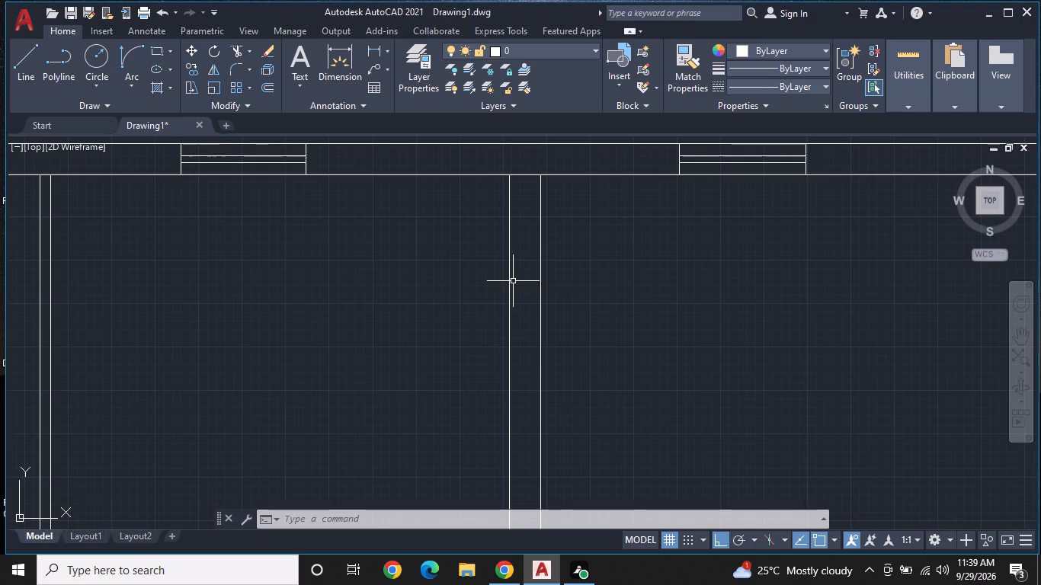
pyautogui.moveTo(513, 281); pyautogui.dragTo(530, 277, button='middle')
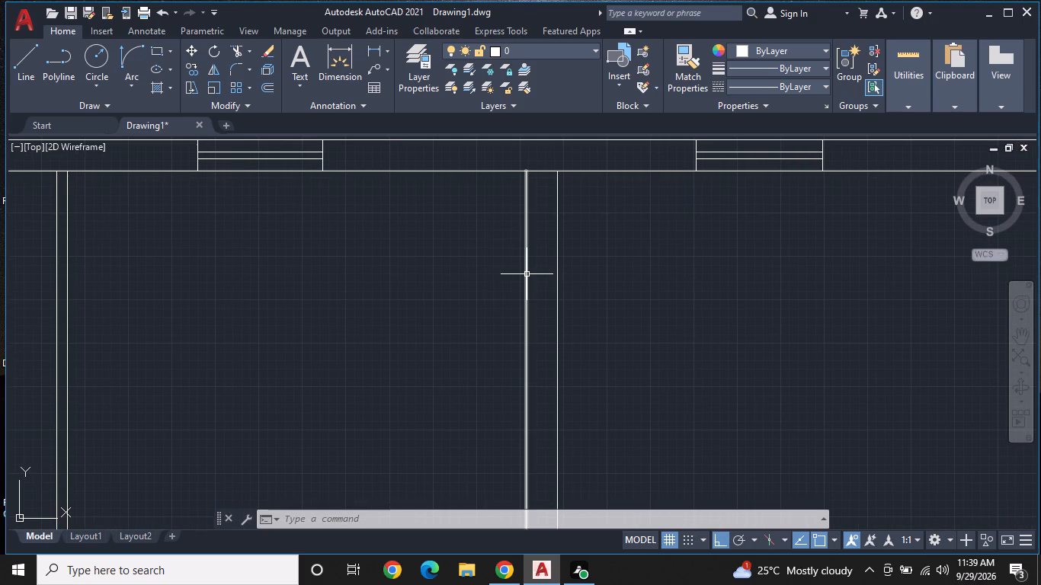
pyautogui.click(527, 274)
pyautogui.rightClick(527, 274)
pyautogui.click(554, 276)
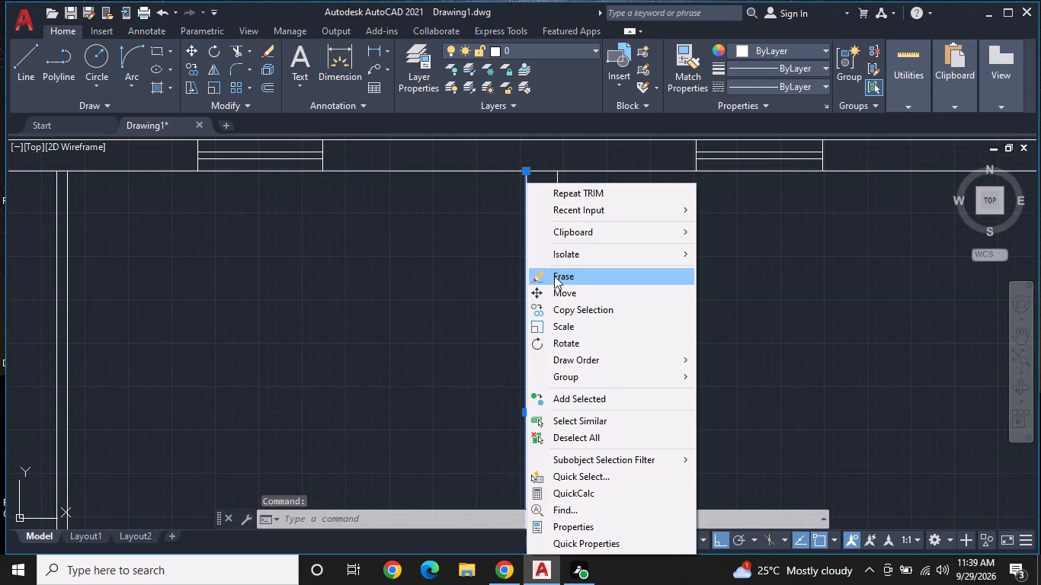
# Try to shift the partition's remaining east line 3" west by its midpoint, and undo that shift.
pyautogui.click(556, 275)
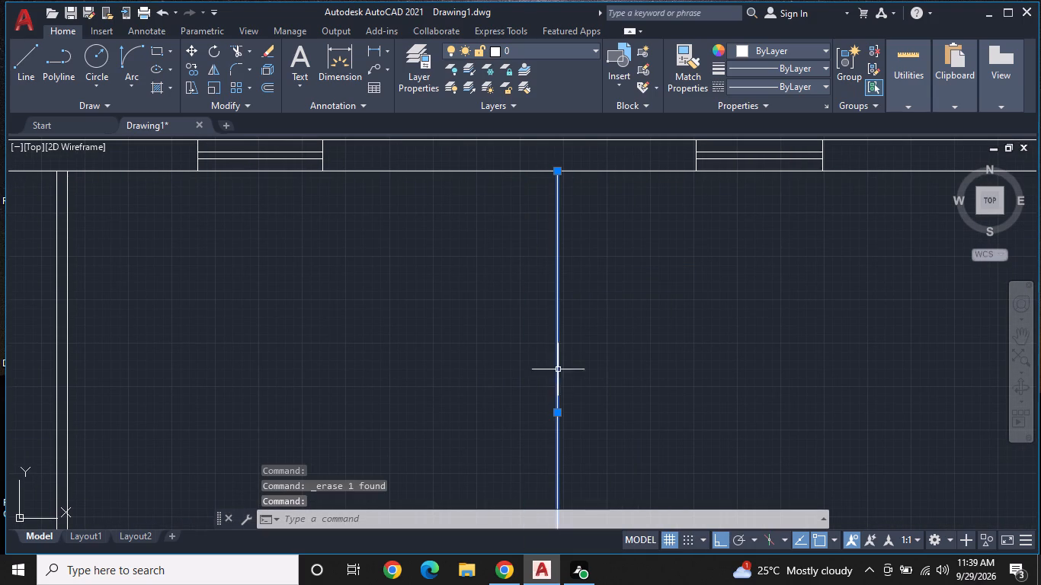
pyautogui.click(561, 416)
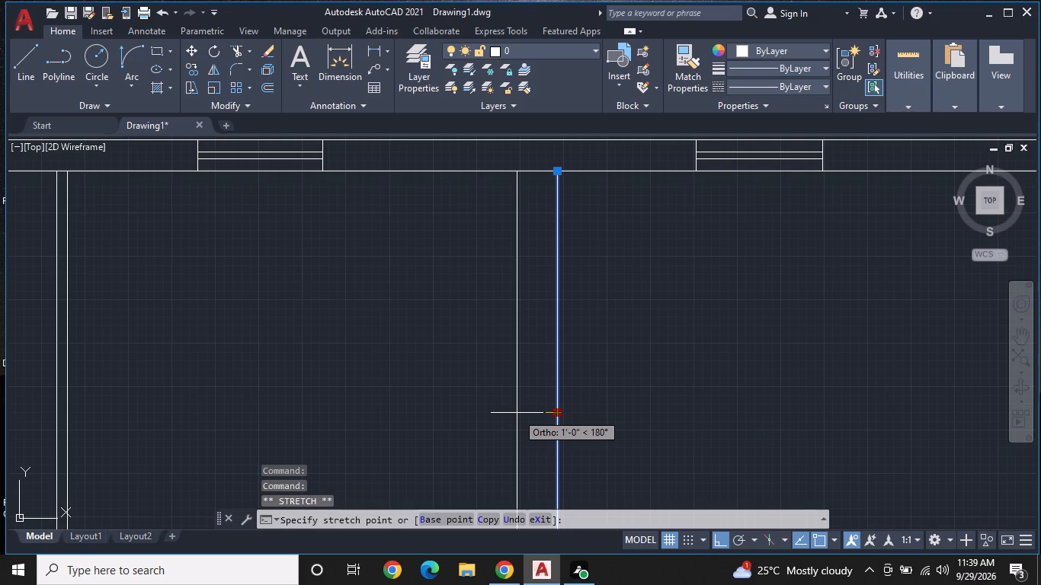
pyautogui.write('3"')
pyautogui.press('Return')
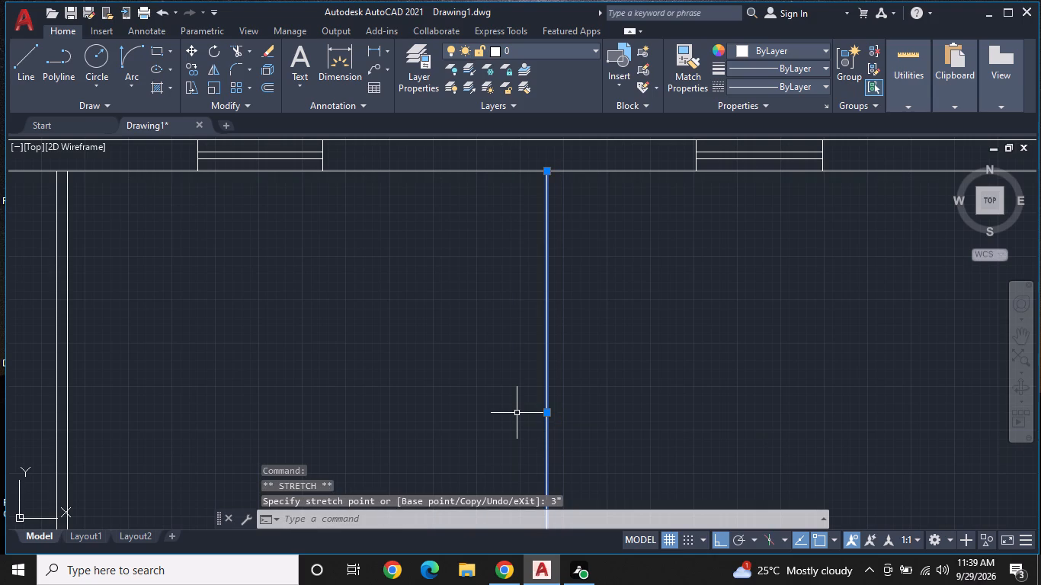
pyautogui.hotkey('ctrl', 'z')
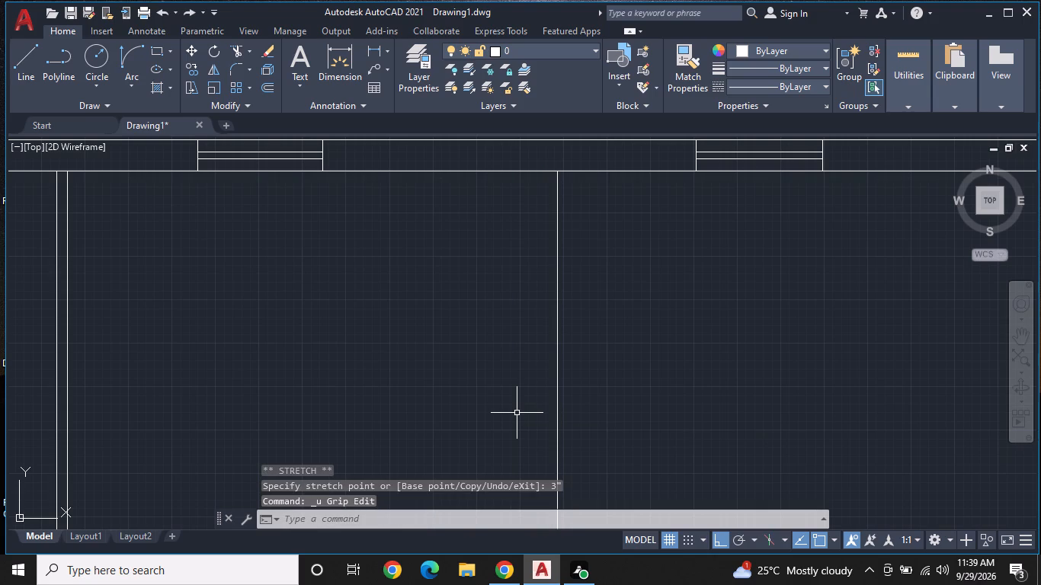
# Copy the remaining line of the partition between the two northeastern rooms 3" to the west.
pyautogui.click(556, 392)
pyautogui.rightClick(560, 400)
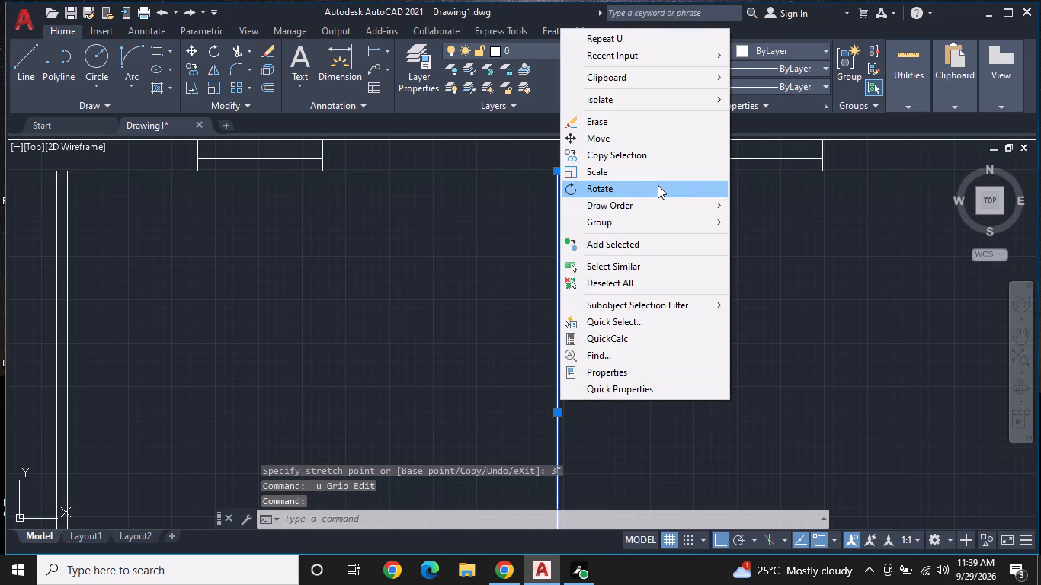
pyautogui.click(661, 160)
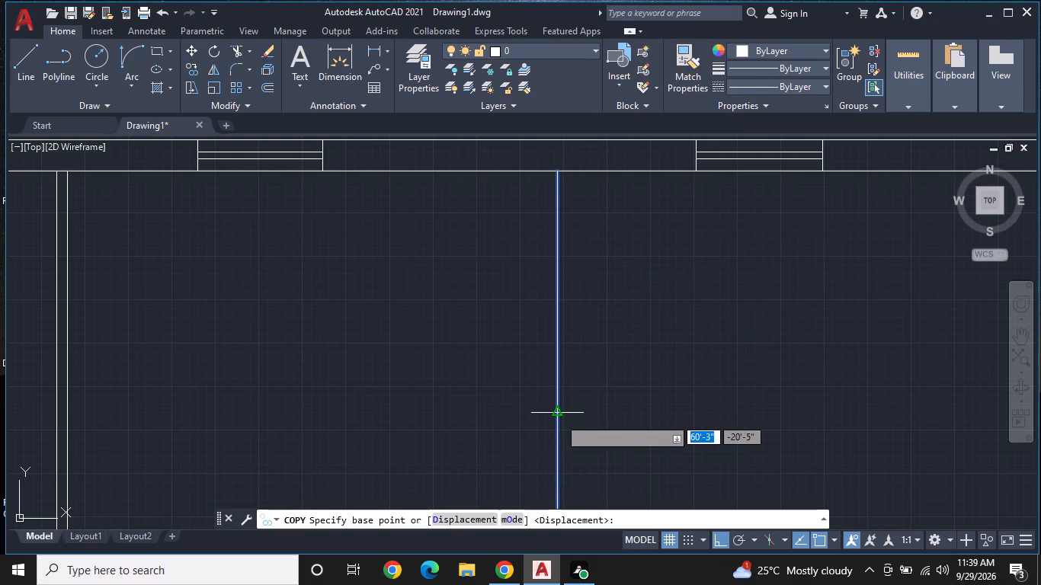
pyautogui.click(559, 417)
pyautogui.write('3"')
pyautogui.press('Return')
pyautogui.press('Escape')
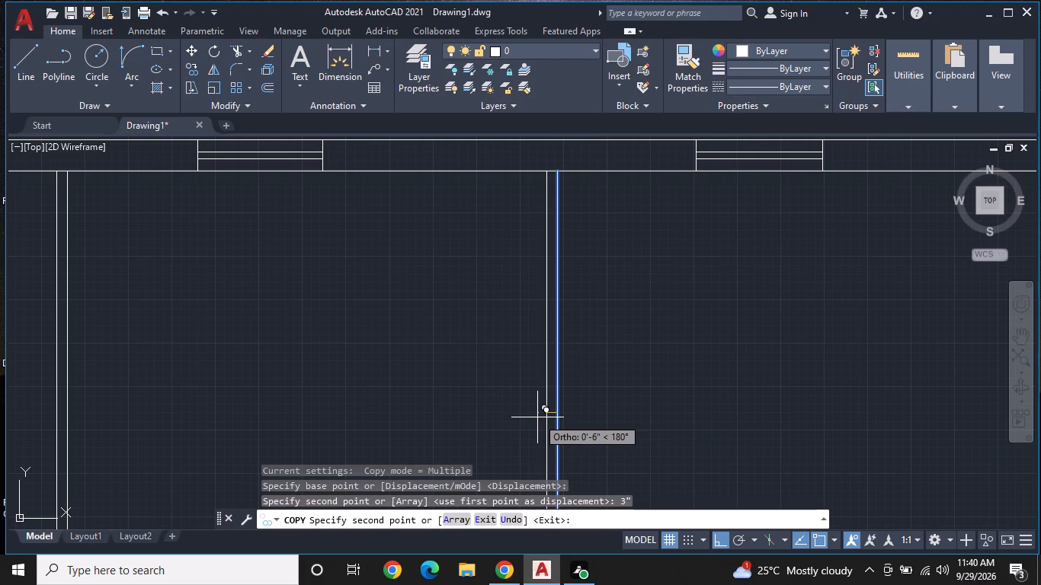
# Extend both lines of the western room's south wall east to the partition's new west line.
pyautogui.moveTo(517, 327); pyautogui.dragTo(559, 204, button='middle')
pyautogui.scroll(-1, 563, 209)
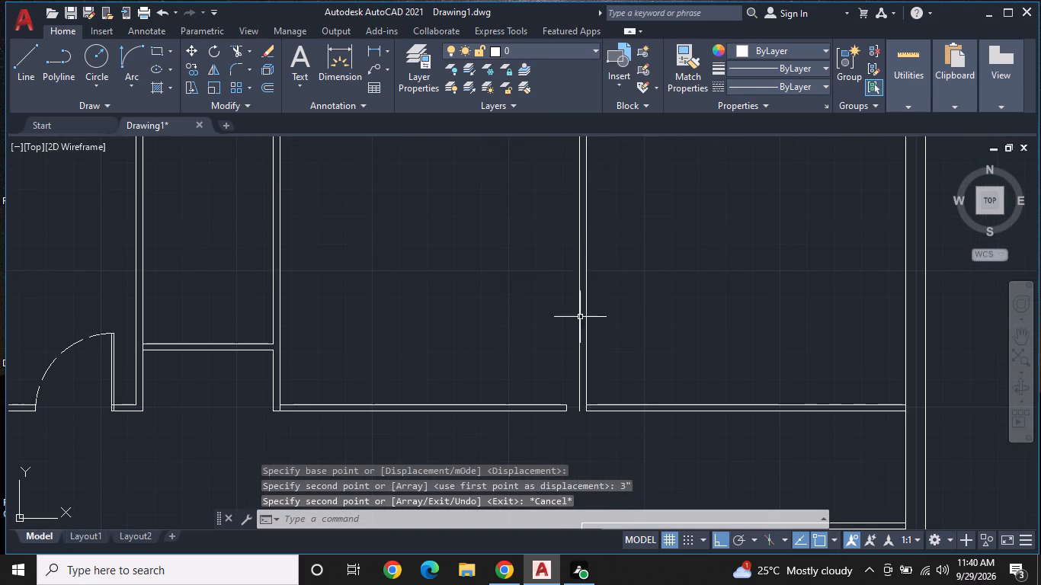
pyautogui.scroll(1, 559, 373)
pyautogui.middleClick(562, 372)
pyautogui.write('EX')
pyautogui.press('space')
pyautogui.click(524, 419)
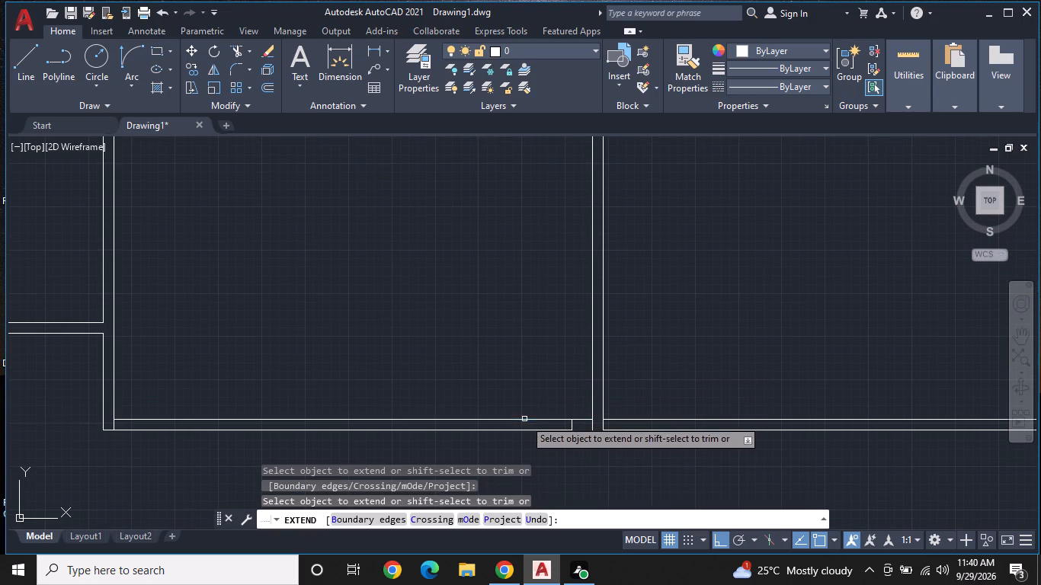
pyautogui.click(537, 430)
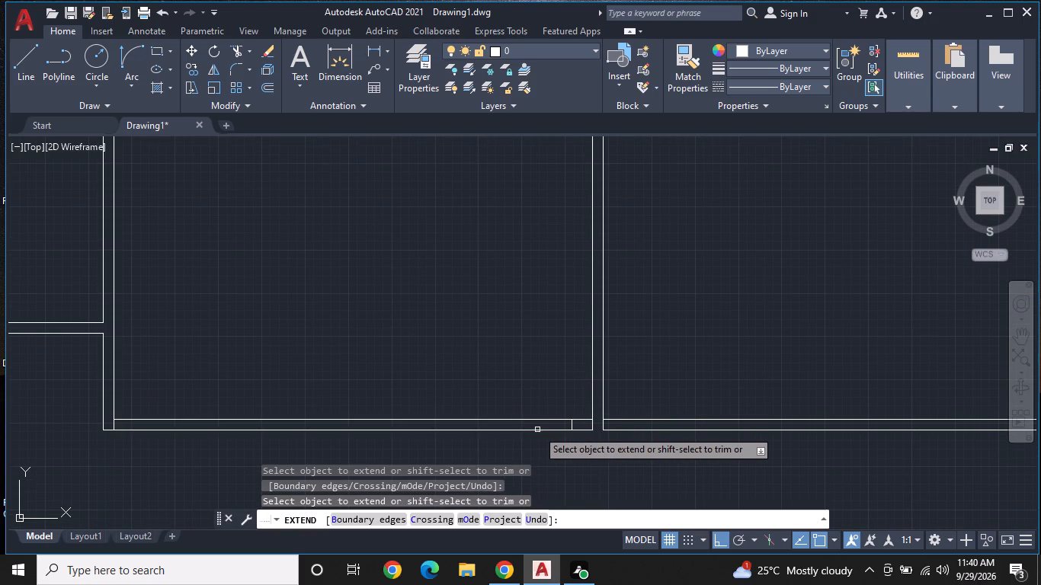
pyautogui.moveTo(577, 294); pyautogui.dragTo(565, 338, button='middle')
pyautogui.moveTo(558, 305); pyautogui.dragTo(515, 414, button='middle')
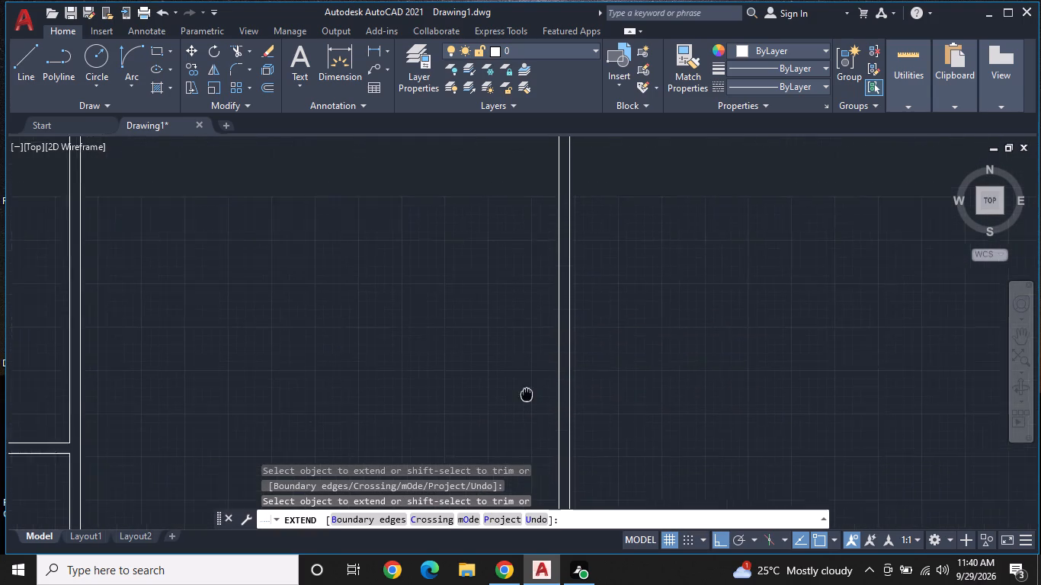
pyautogui.moveTo(515, 414); pyautogui.dragTo(470, 481, button='middle')
pyautogui.press('Escape')
# Draw a line 6" west from the partition's west face near its north end, continuing north to the exterior wall's inner face.
pyautogui.write('L')
pyautogui.press('space')
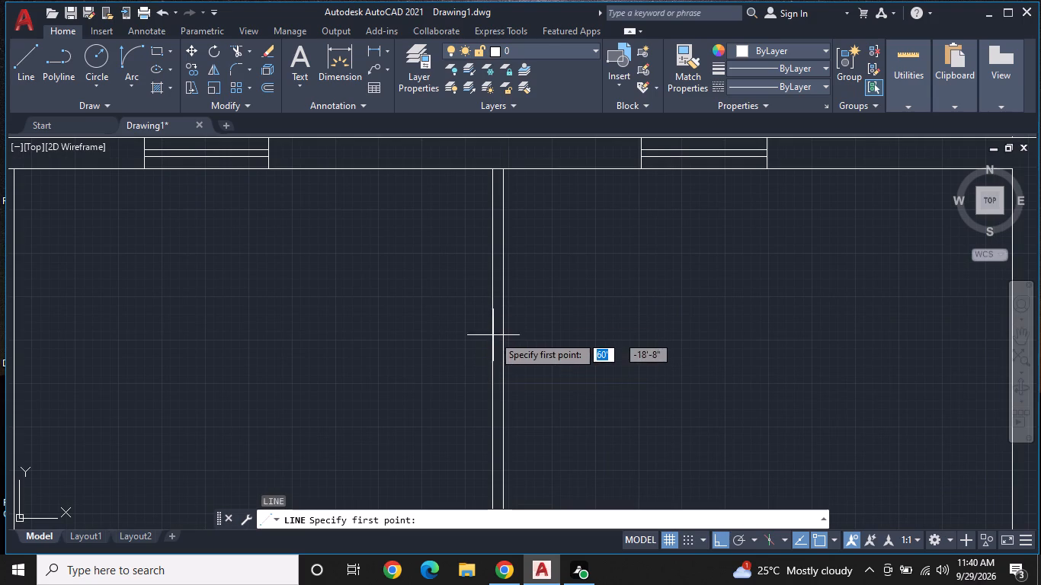
pyautogui.click(492, 274)
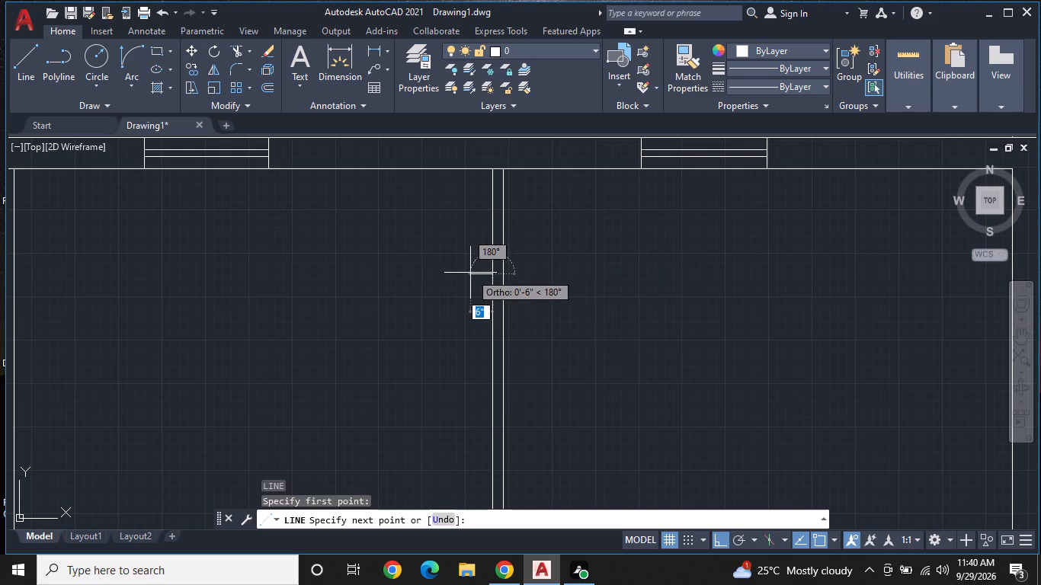
pyautogui.write('6"')
pyautogui.press('Return')
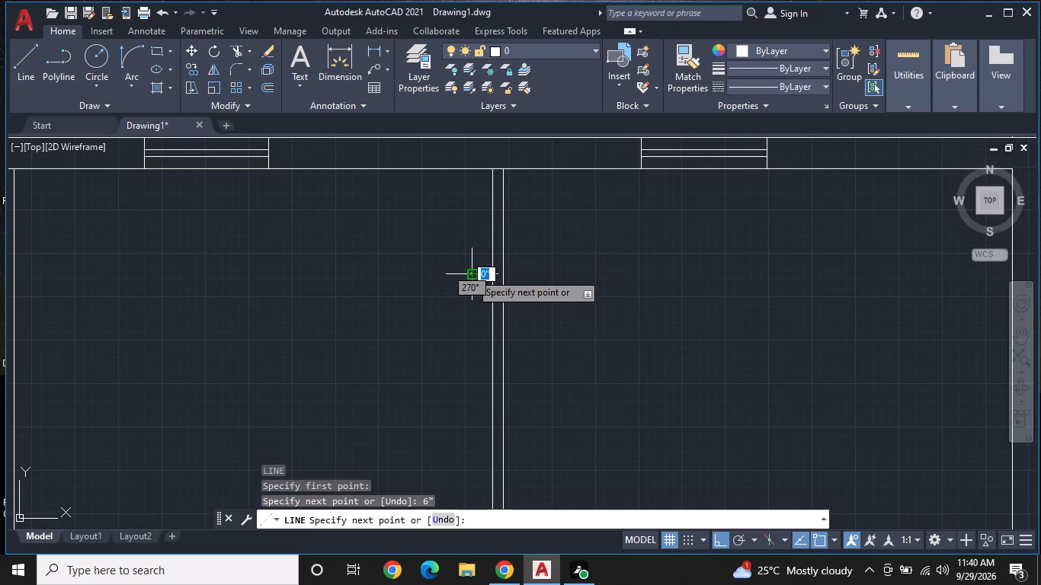
pyautogui.click(469, 171)
pyautogui.press('space')
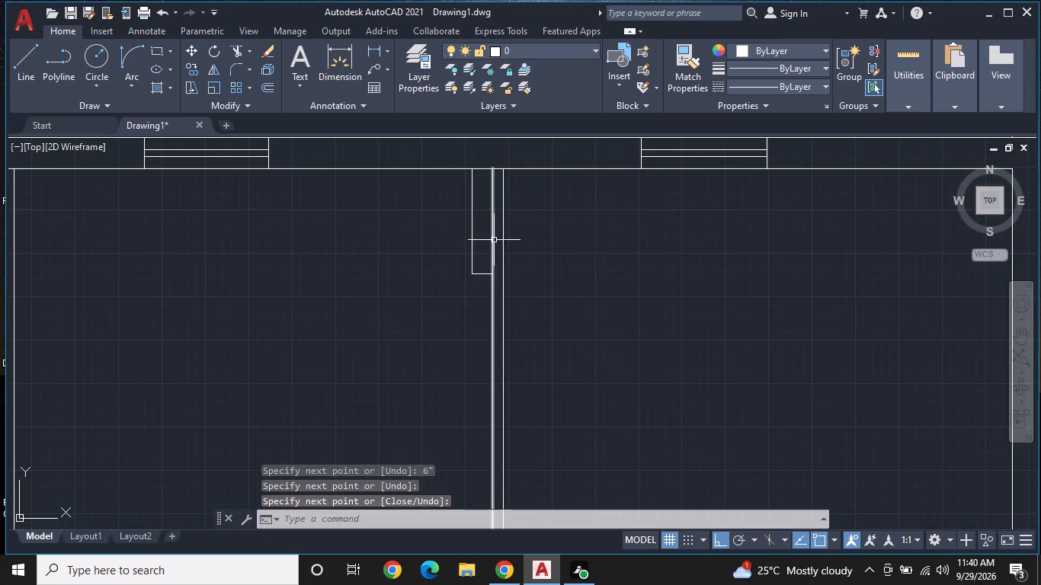
# Trim the partition's west line where it runs alongside the 6" projection at its north end.
pyautogui.scroll(1, 494, 240)
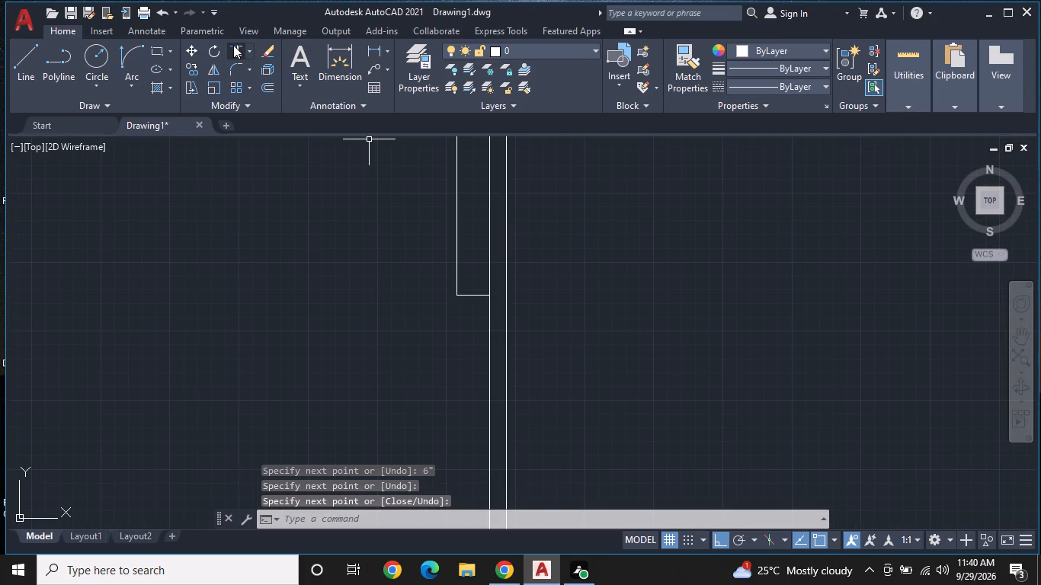
pyautogui.click(233, 45)
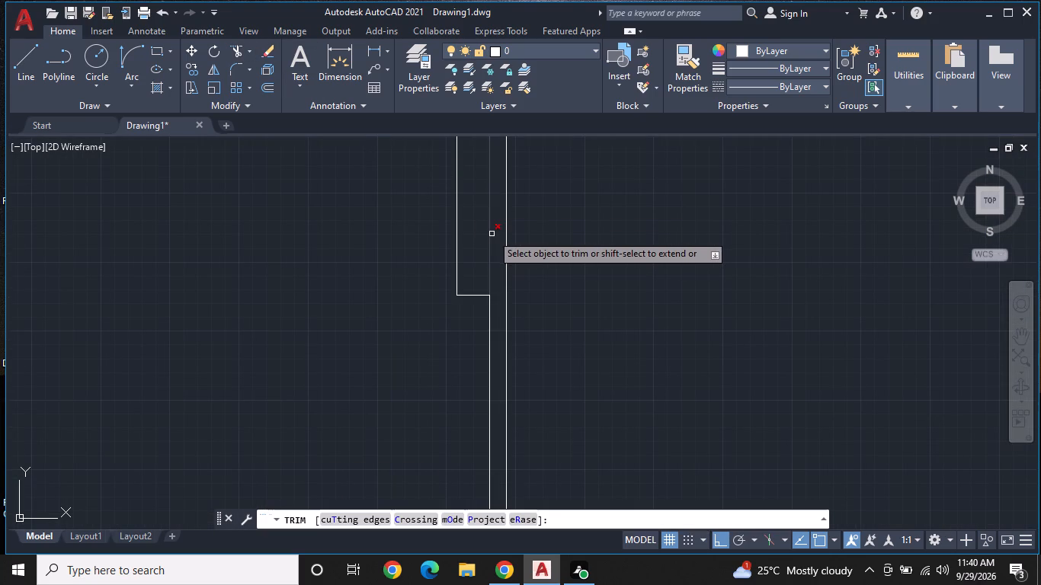
pyautogui.click(492, 234)
pyautogui.scroll(-1, 493, 233)
pyautogui.moveTo(629, 295); pyautogui.dragTo(759, 186, button='middle')
pyautogui.scroll(-1, 759, 196)
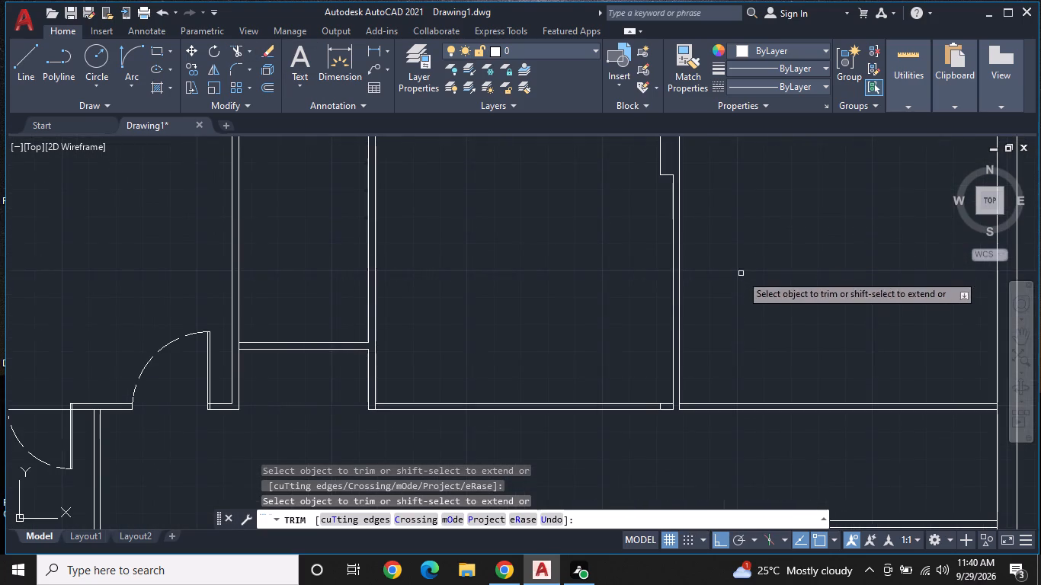
pyautogui.moveTo(742, 275); pyautogui.dragTo(759, 265, button='middle')
pyautogui.press('Escape')
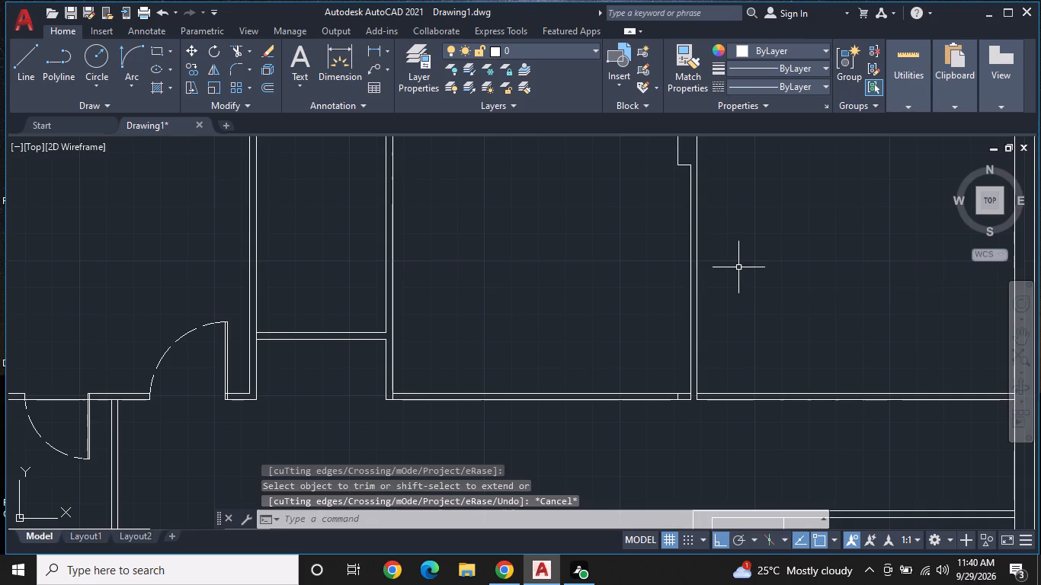
# Draw a 3' door leaf line north from the south wall's outer face at the short jamb line just west of the partition.
pyautogui.moveTo(738, 267); pyautogui.dragTo(665, 328, button='middle')
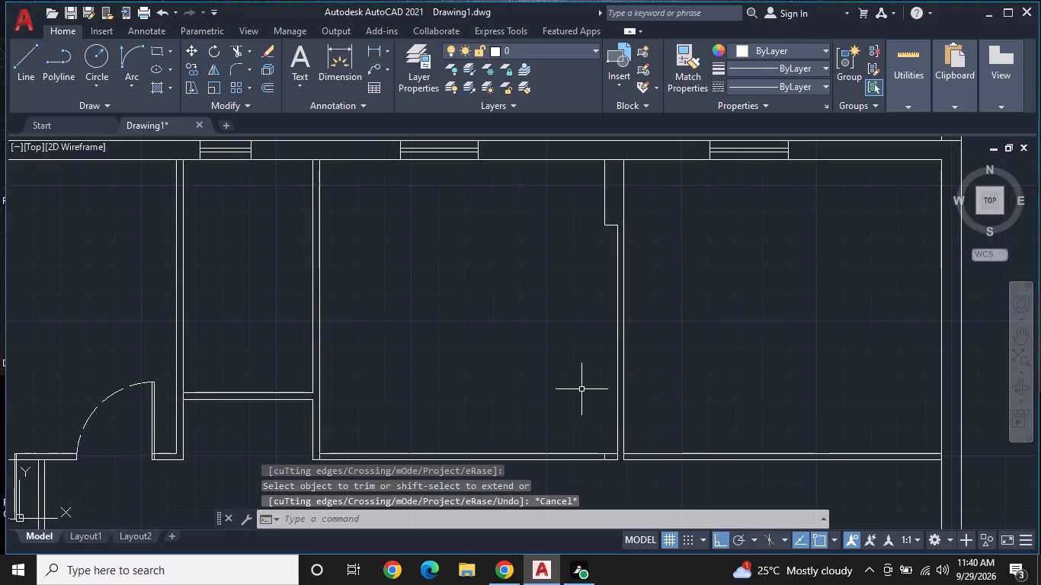
pyautogui.press('l')
pyautogui.press('space')
pyautogui.scroll(2, 608, 478)
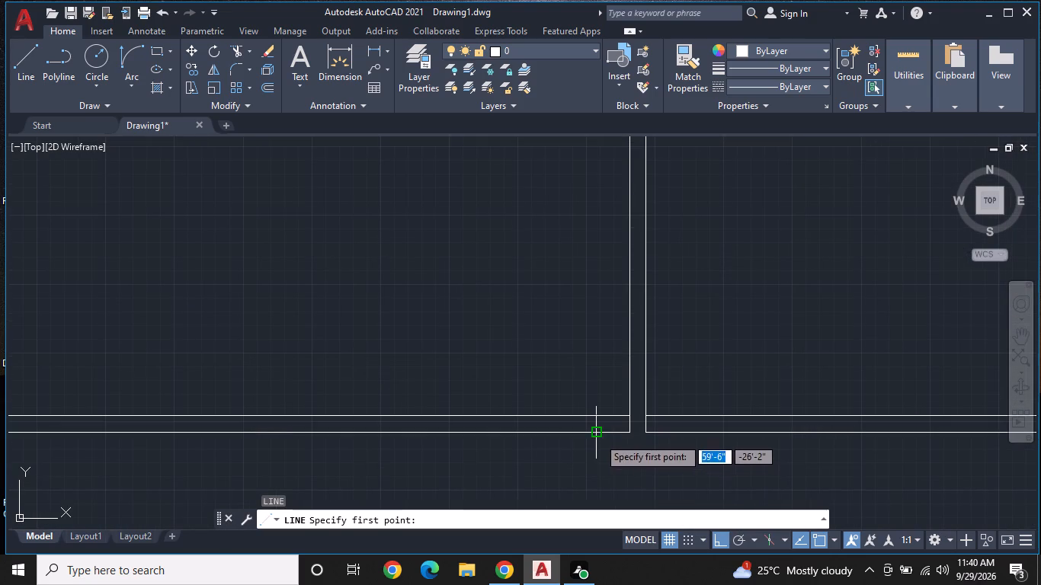
pyautogui.click(598, 436)
pyautogui.write("3'")
pyautogui.press('Return')
pyautogui.press('space')
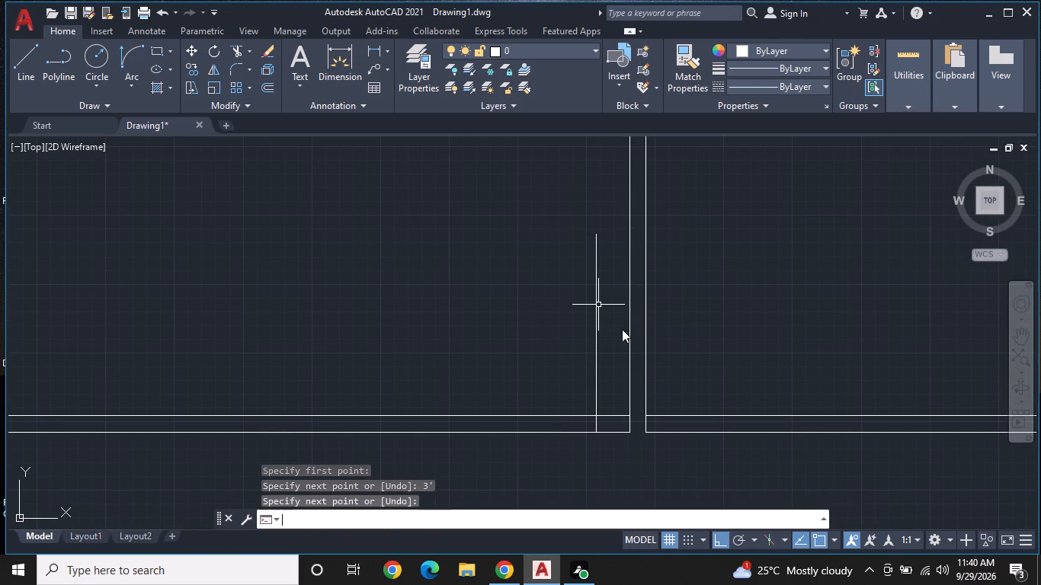
# Draw a 3' line west along the south wall's outer face from the door leaf's base to mark the opening width.
pyautogui.press('space')
pyautogui.click(596, 435)
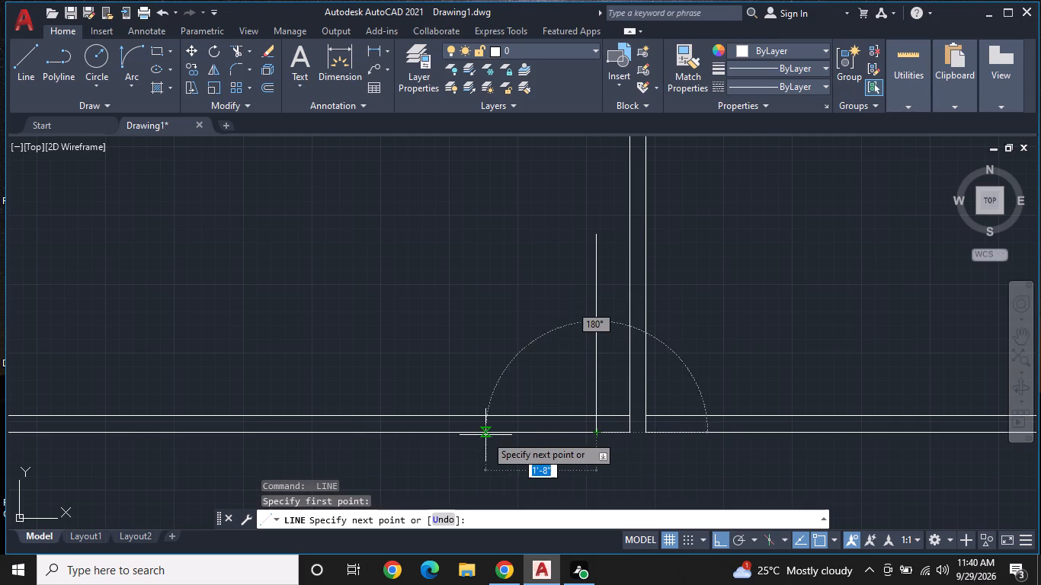
pyautogui.write("3'")
pyautogui.press('Return')
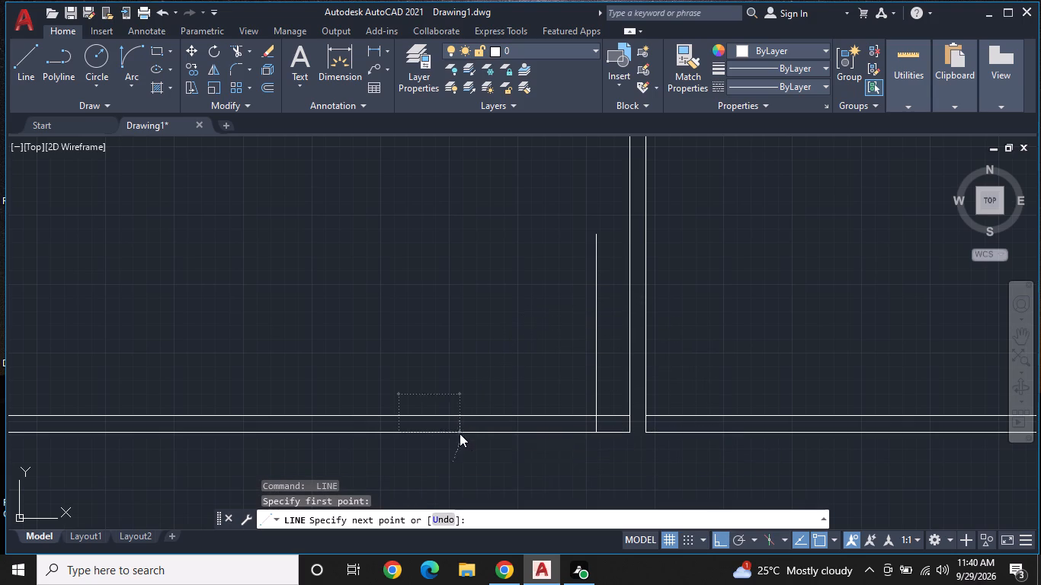
pyautogui.press('Escape')
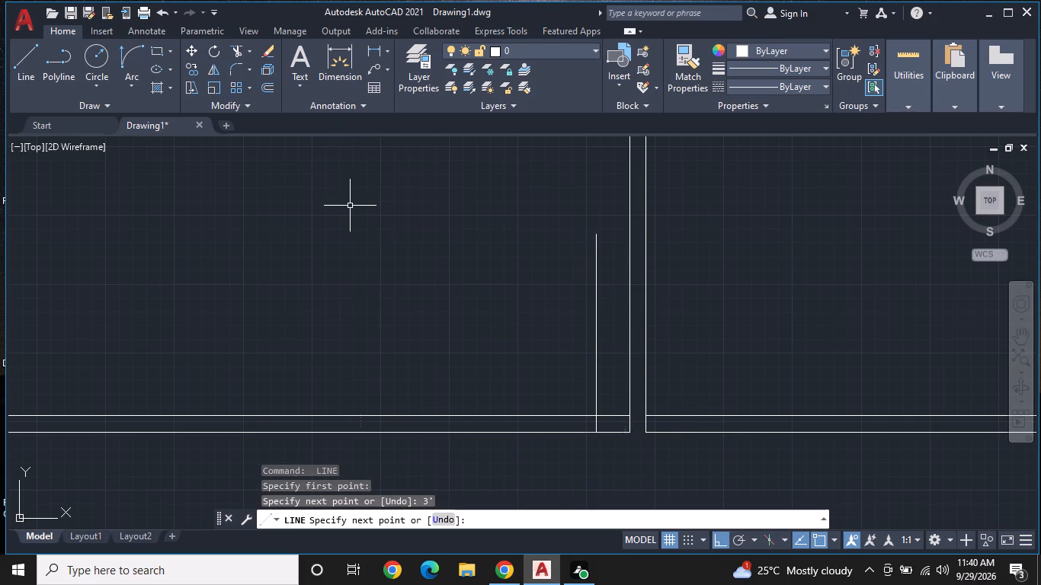
# Draw the door swing arc from the leaf's north end to the west end of the 3' opening line, starting tangent toward the west.
pyautogui.click(129, 49)
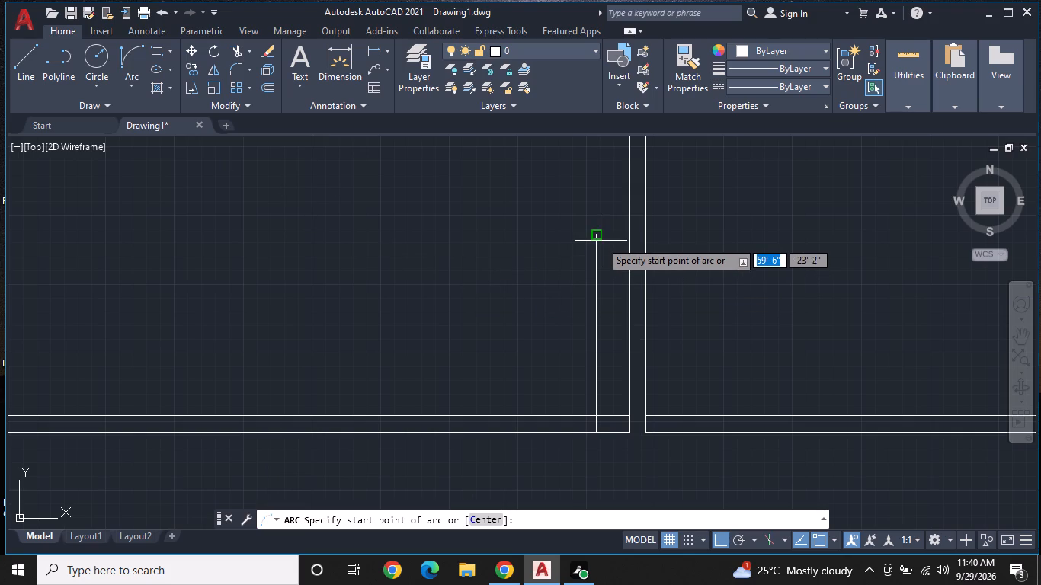
pyautogui.click(599, 238)
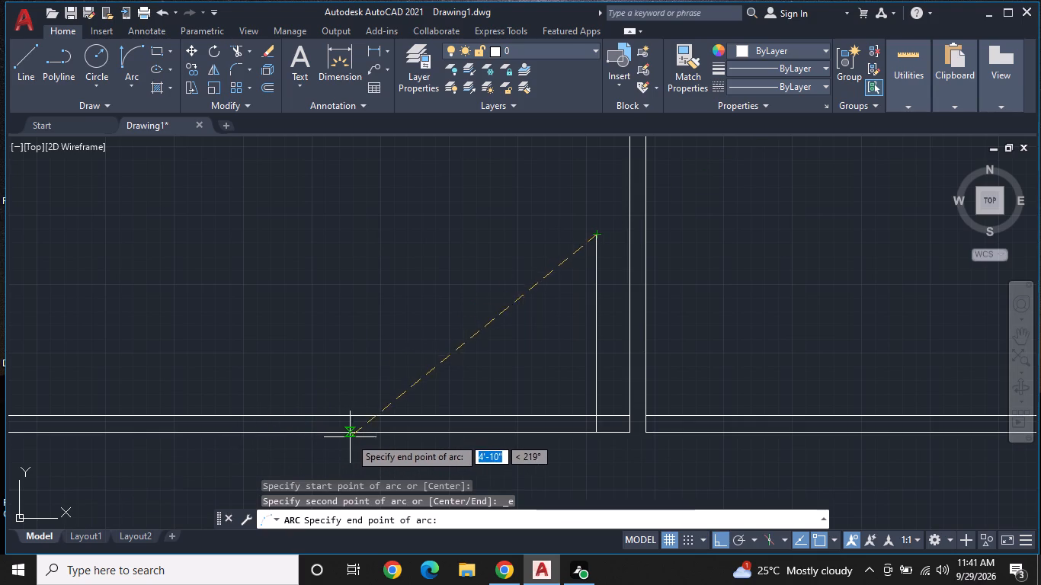
pyautogui.click(396, 430)
pyautogui.click(232, 153)
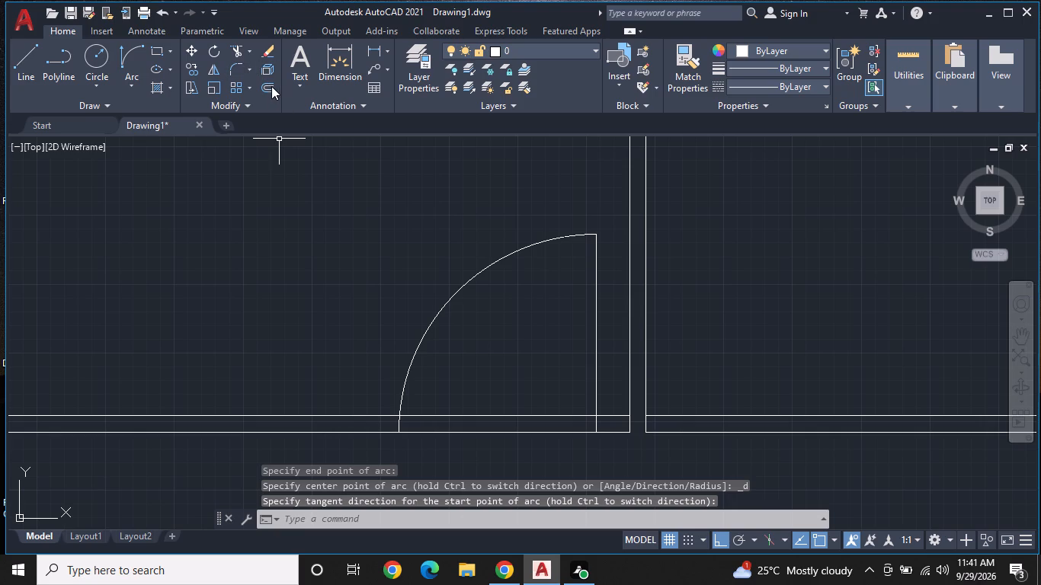
# Offset the door leaf line 1" to the west to give the leaf its thickness.
pyautogui.click(271, 86)
pyautogui.press('space')
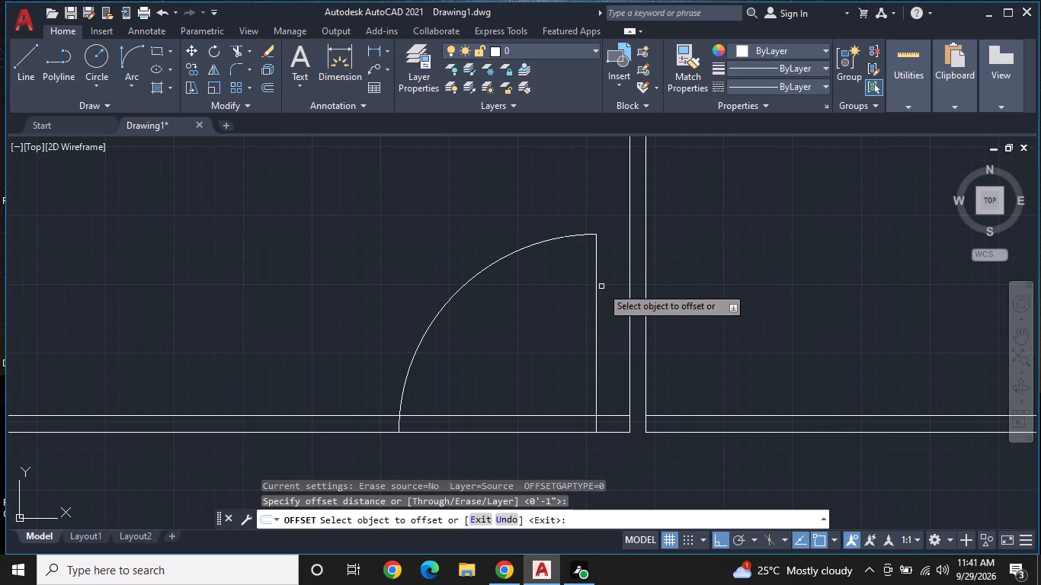
pyautogui.click(598, 288)
pyautogui.click(505, 289)
pyautogui.press('space')
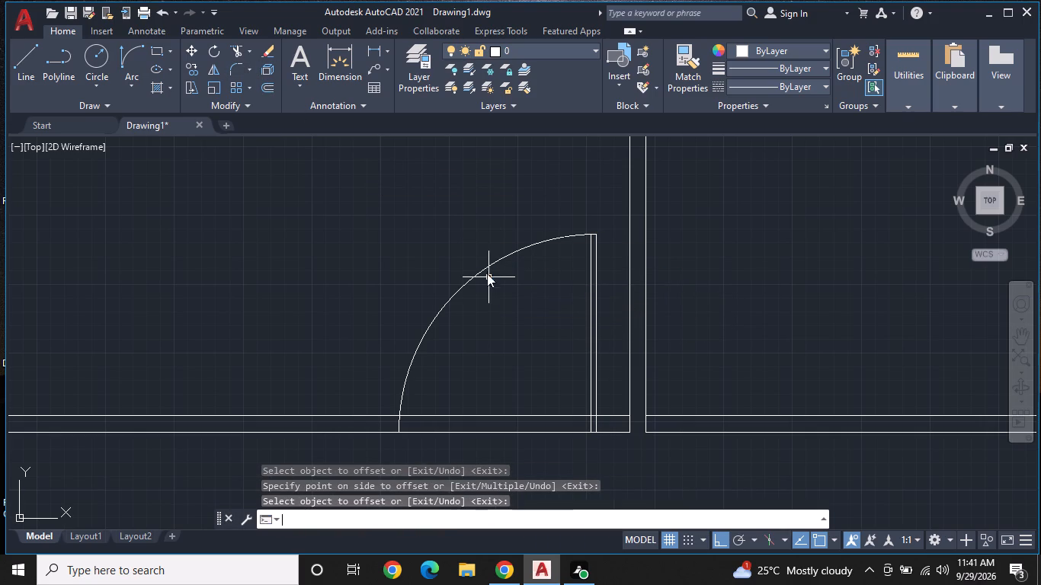
# Change the new door swing arc's linetype to the dashed ACAD linetype.
pyautogui.click(485, 266)
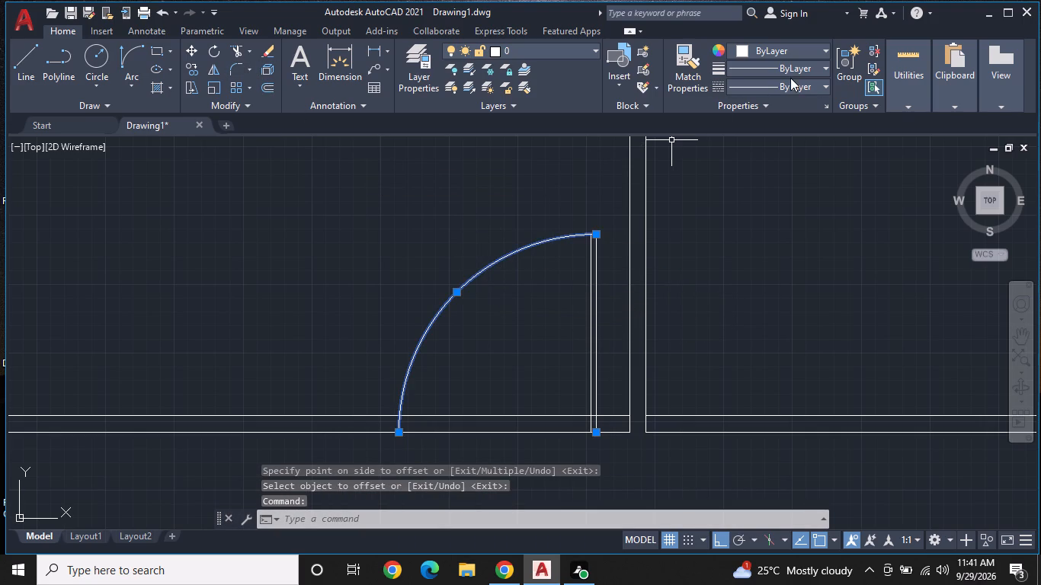
pyautogui.click(802, 84)
pyautogui.click(761, 139)
pyautogui.moveTo(499, 194); pyautogui.dragTo(496, 167, button='middle')
pyautogui.press('Escape')
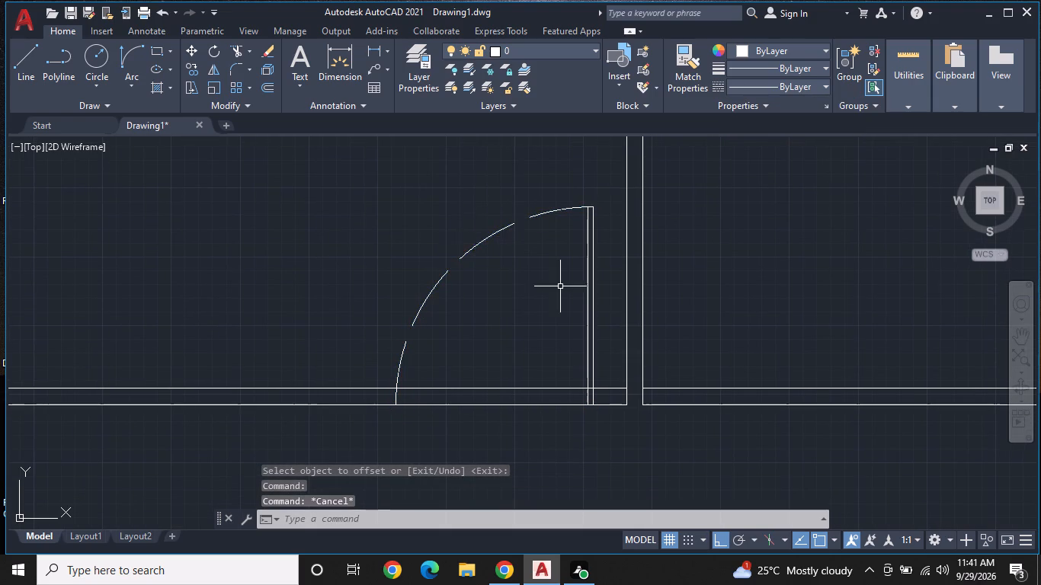
# Trim both south wall lines between the arc's south end and the door leaf to open the doorway.
pyautogui.scroll(1, 560, 286)
pyautogui.moveTo(498, 386); pyautogui.dragTo(532, 329, button='middle')
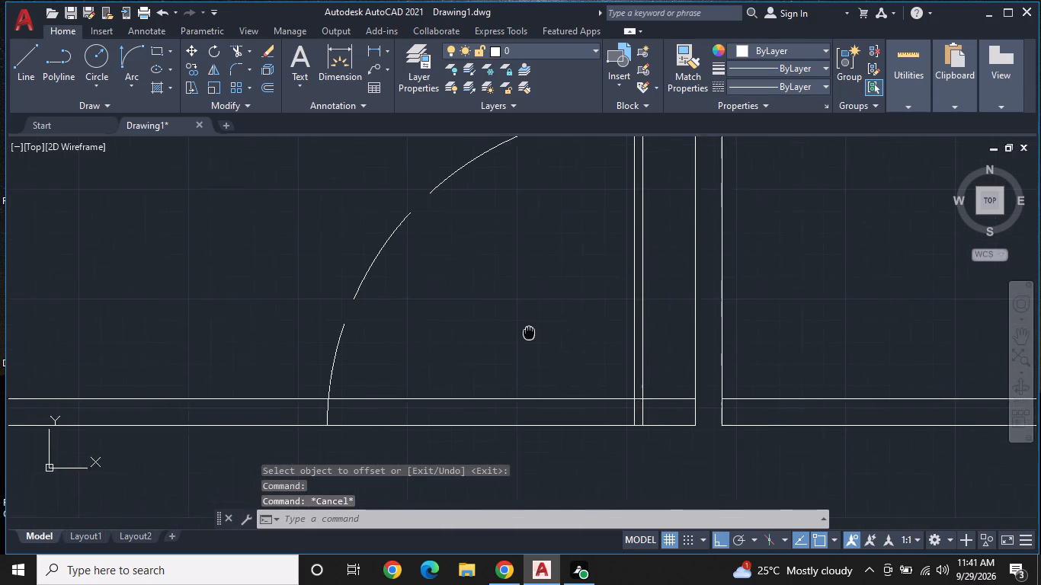
pyautogui.moveTo(532, 329); pyautogui.dragTo(532, 324, button='middle')
pyautogui.click(235, 50)
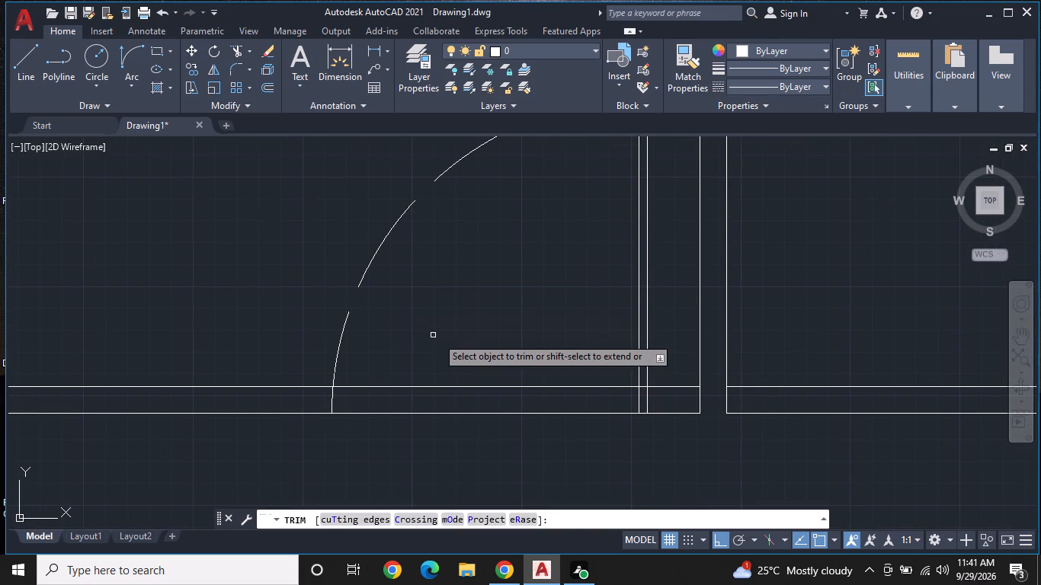
pyautogui.click(445, 340)
pyautogui.click(450, 440)
pyautogui.moveTo(491, 355); pyautogui.dragTo(496, 325, button='middle')
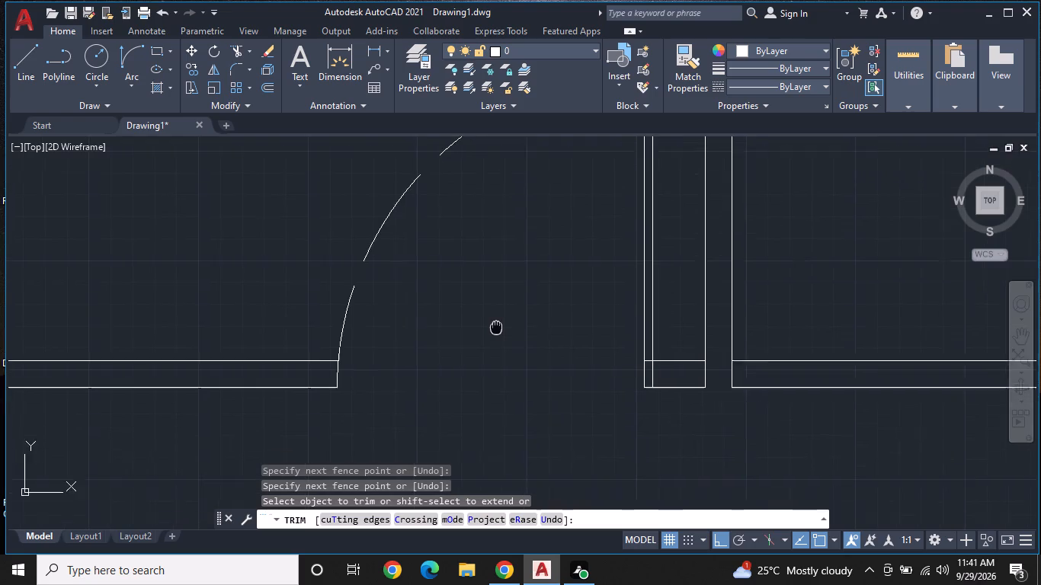
pyautogui.moveTo(496, 325); pyautogui.dragTo(496, 324, button='middle')
pyautogui.scroll(-2, 496, 322)
pyautogui.moveTo(716, 390); pyautogui.dragTo(470, 397, button='middle')
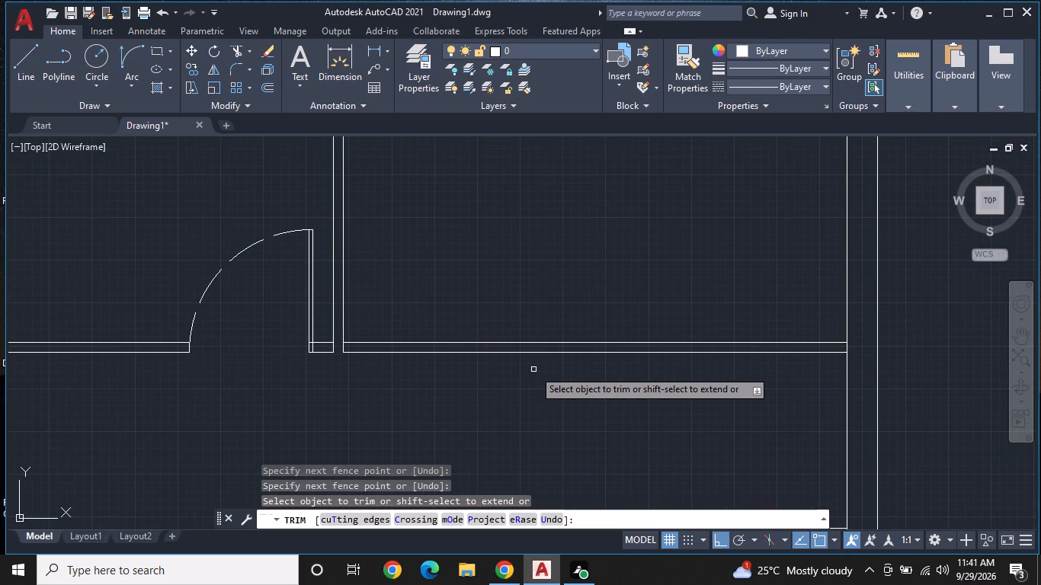
pyautogui.moveTo(566, 366); pyautogui.dragTo(415, 462, button='middle')
pyautogui.scroll(-2, 450, 428)
pyautogui.moveTo(564, 310); pyautogui.dragTo(482, 381, button='middle')
pyautogui.scroll(1, 482, 379)
pyautogui.moveTo(480, 360); pyautogui.dragTo(447, 431, button='middle')
pyautogui.press('Escape')
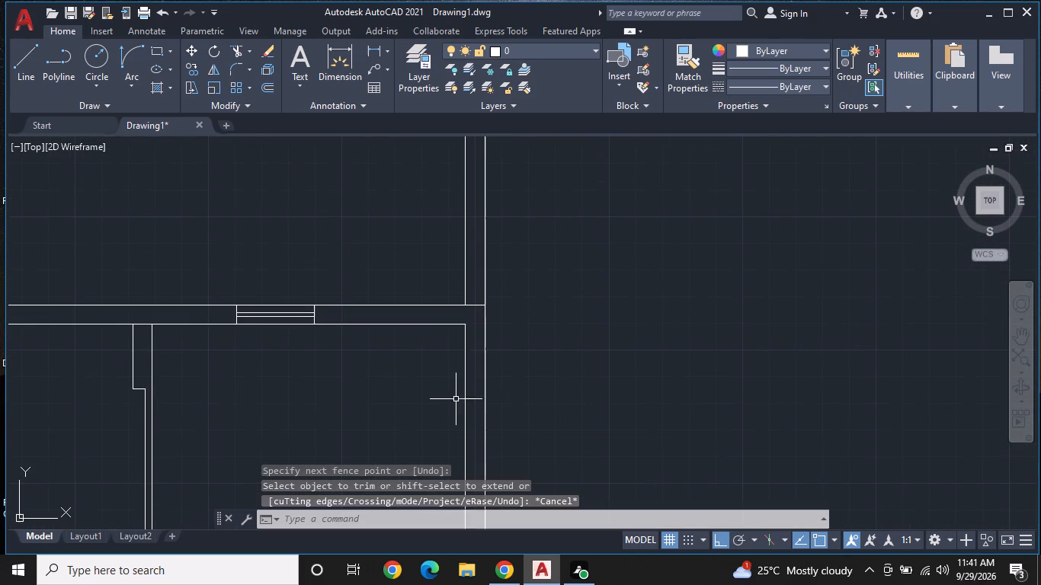
# Draw a line across the east wall from its inner to its outer face, just south of the northeast room corner.
pyautogui.press('l')
pyautogui.press('space')
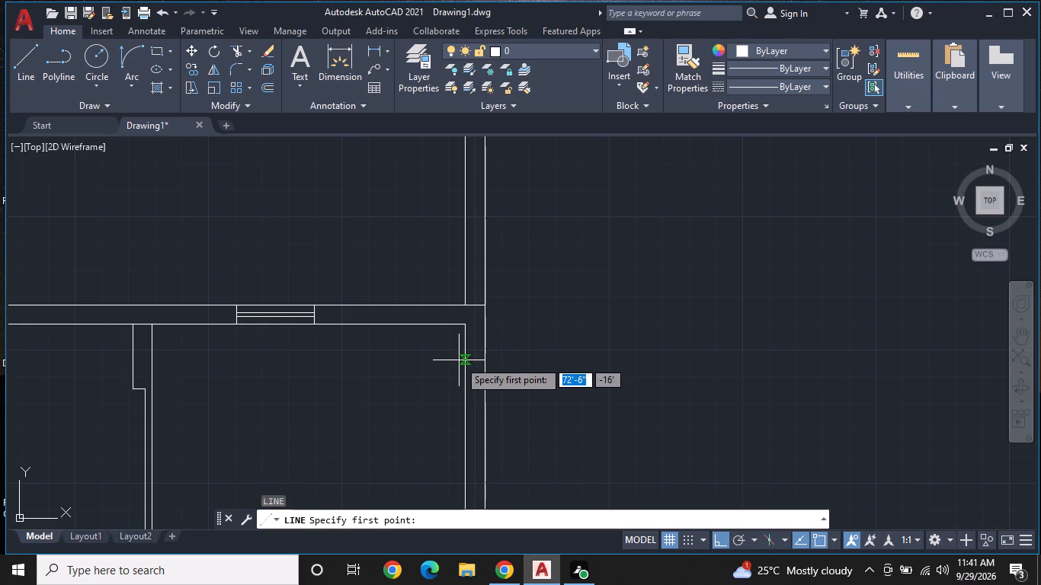
pyautogui.click(466, 361)
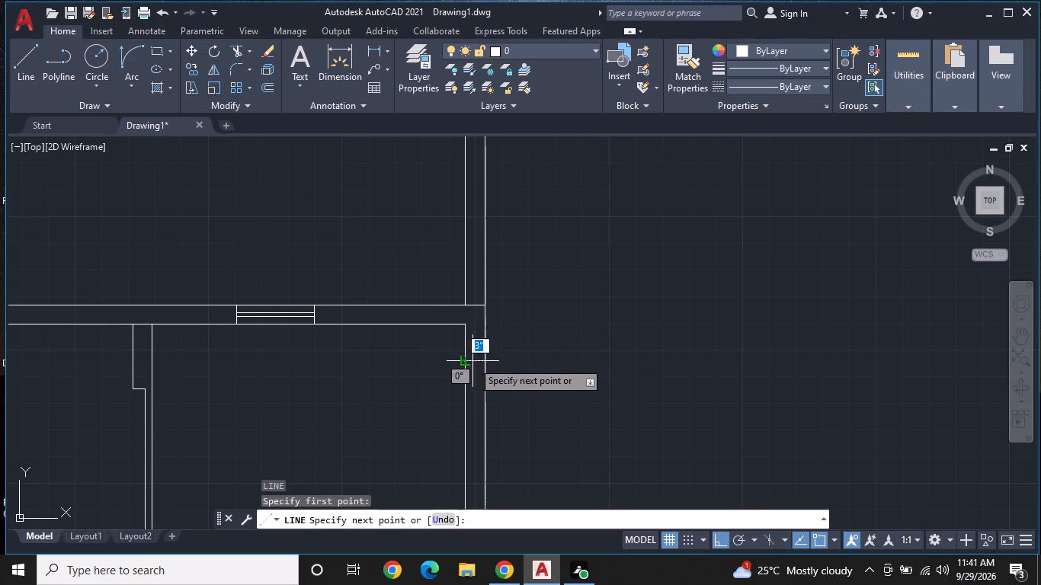
pyautogui.click(482, 363)
pyautogui.press('space')
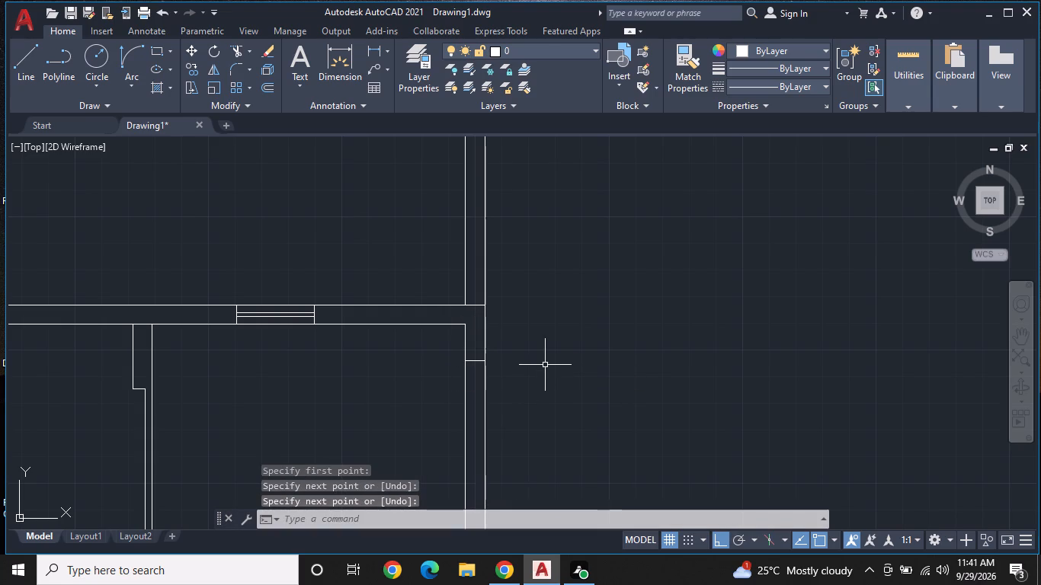
# Draw a 3' door leaf line west from the cross line's end on the east wall's outer face.
pyautogui.press('space')
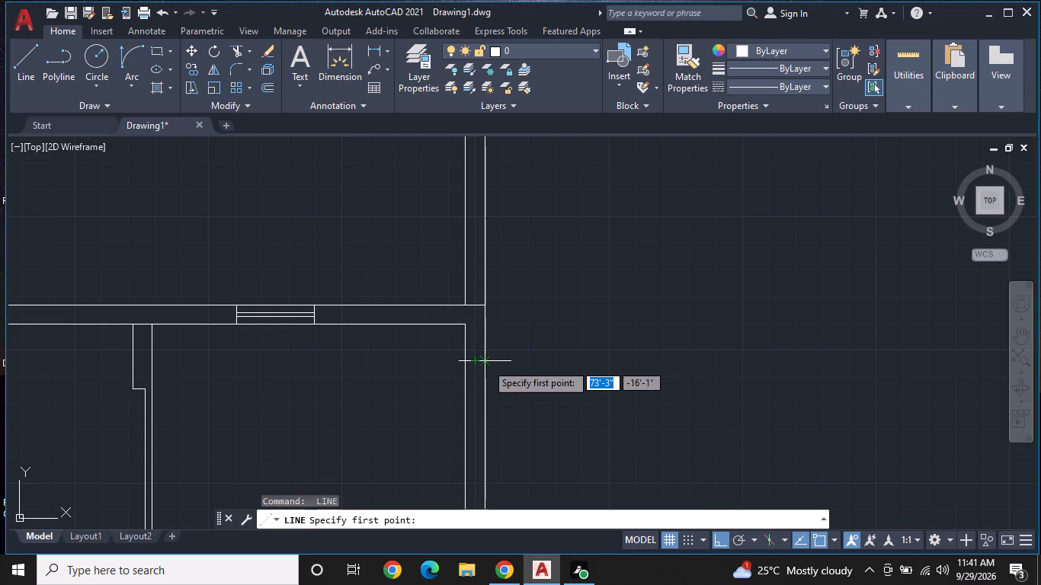
pyautogui.click(486, 363)
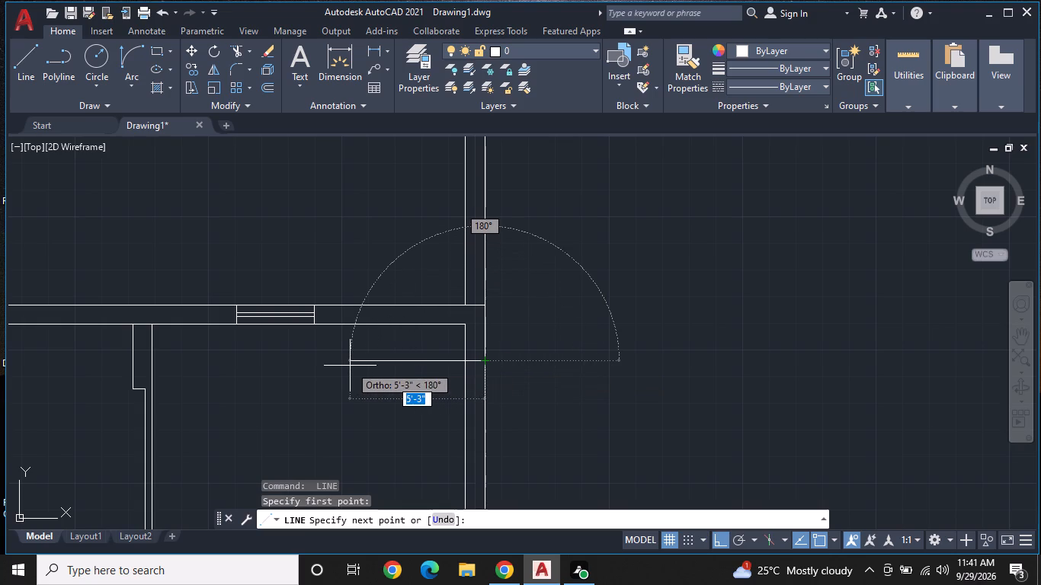
pyautogui.write("3'")
pyautogui.press('Return')
pyautogui.press('space')
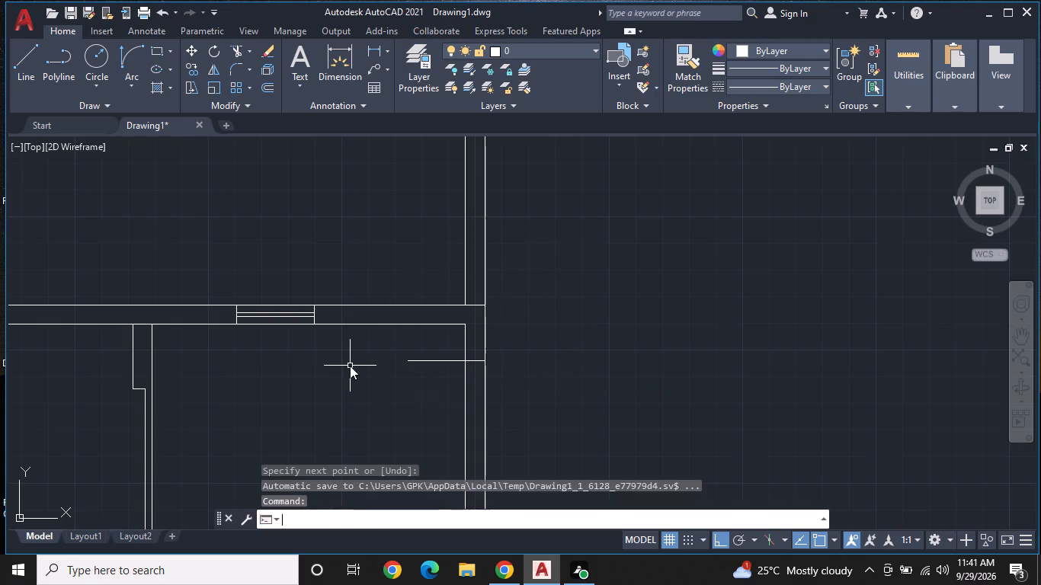
# Draw a 3' opening line south along the east wall's outer face from the leaf's east end.
pyautogui.press('space')
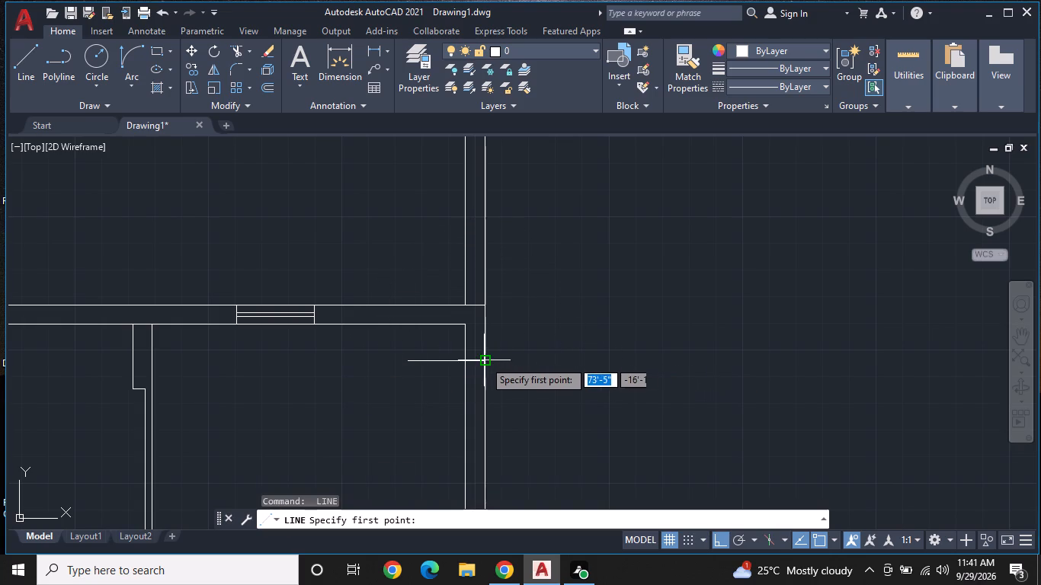
pyautogui.click(482, 360)
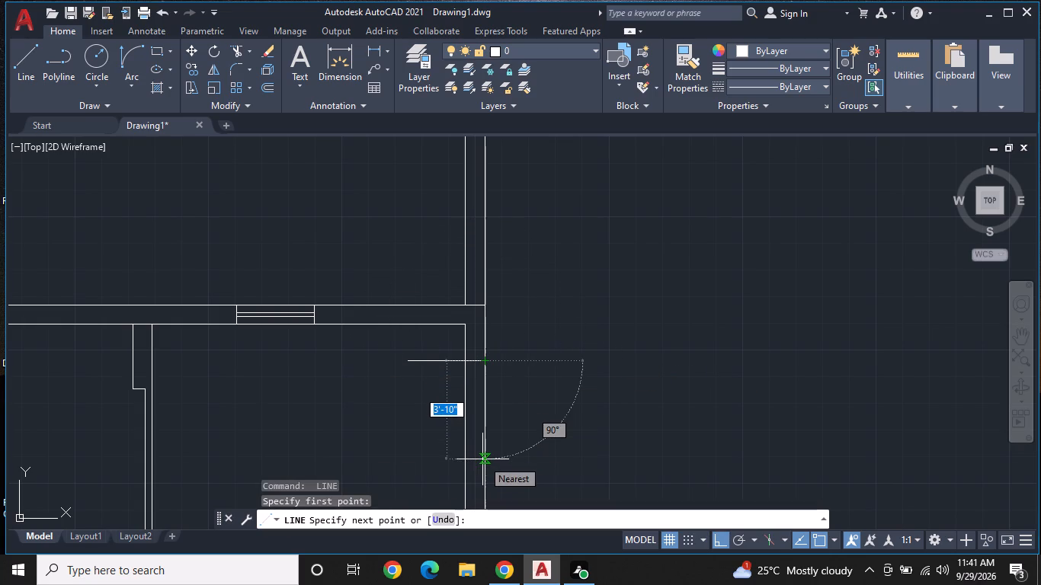
pyautogui.write("3'")
pyautogui.press('Return')
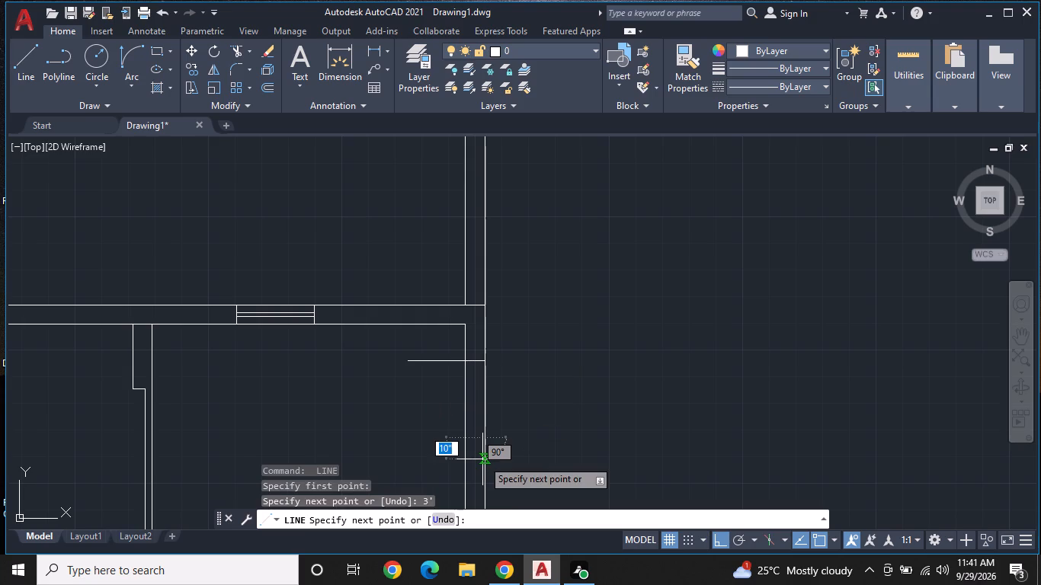
pyautogui.press('Escape')
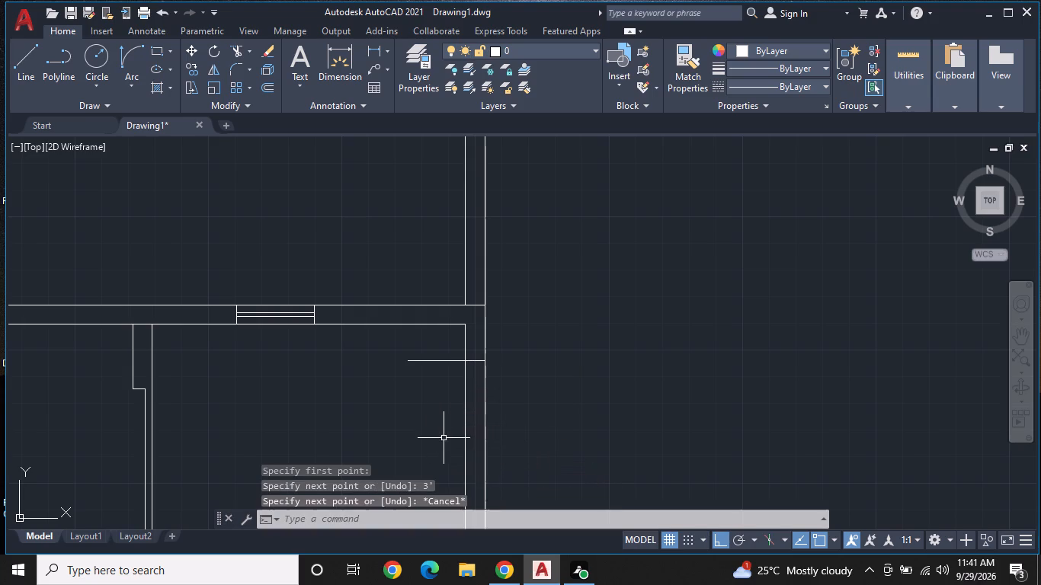
# Draw the door swing arc from the leaf's west end to the south end of the 3' opening line, starting tangent toward the south.
pyautogui.click(121, 45)
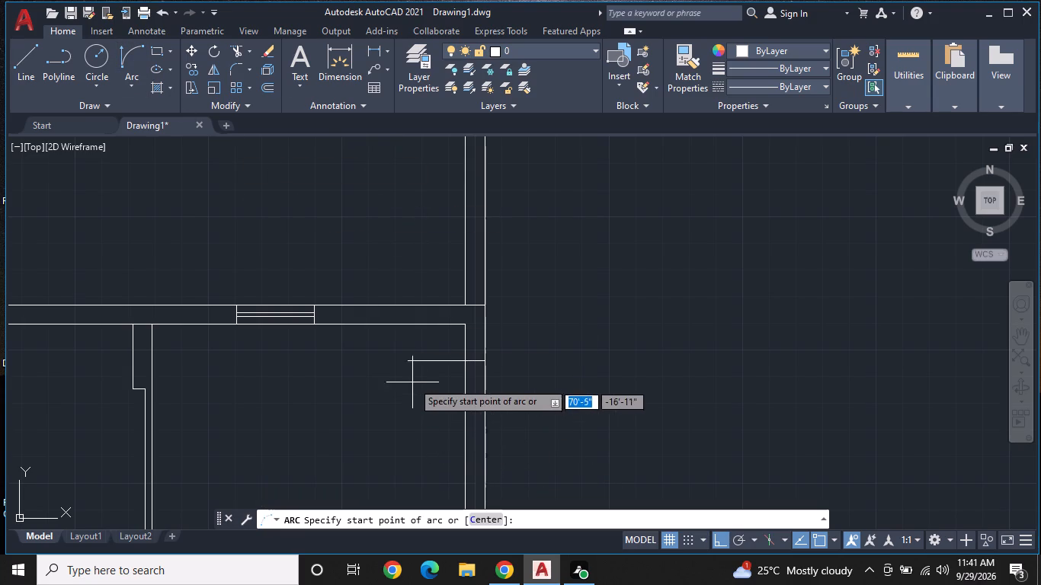
pyautogui.click(402, 361)
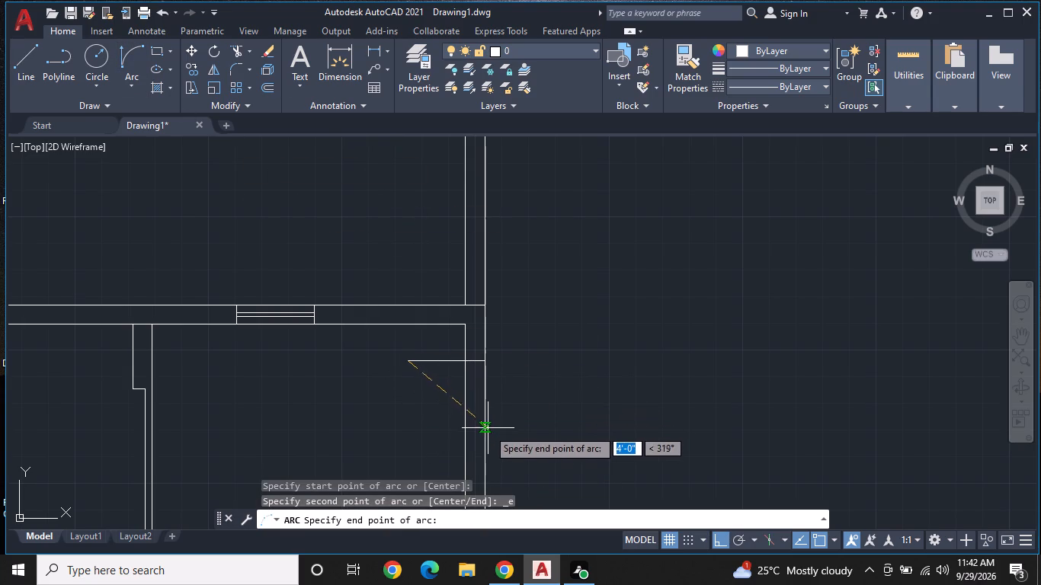
pyautogui.click(483, 438)
pyautogui.click(396, 457)
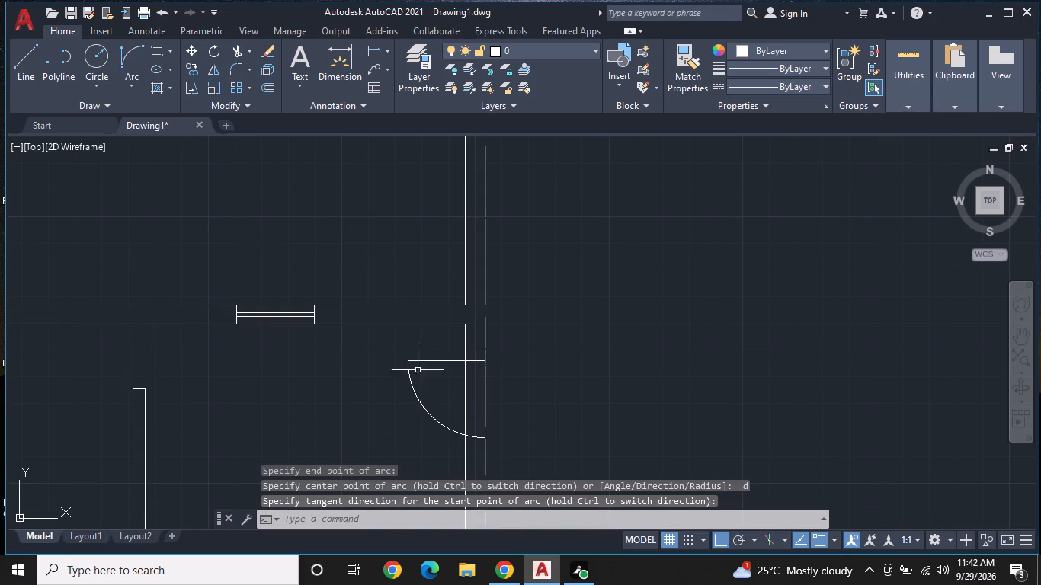
# Offset the east door's leaf line 1" to the south to give the leaf its thickness.
pyautogui.click(264, 83)
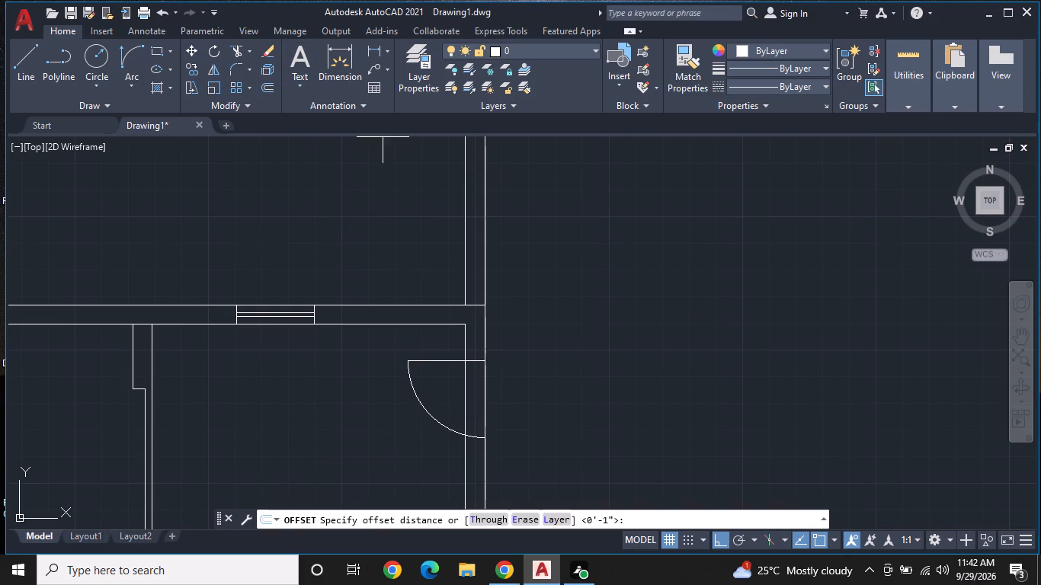
pyautogui.press('space')
pyautogui.click(441, 360)
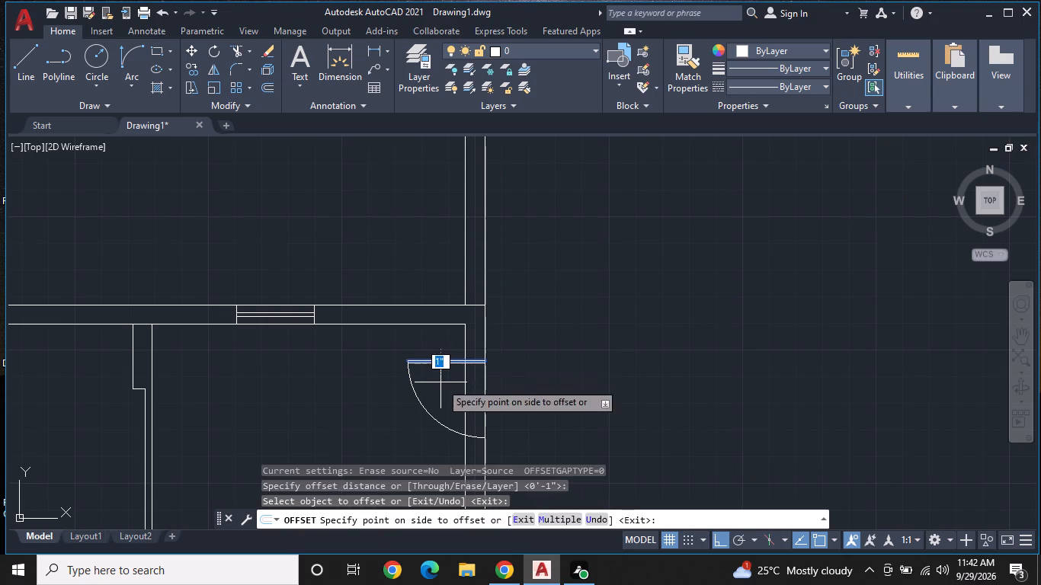
pyautogui.click(441, 384)
pyautogui.moveTo(444, 380); pyautogui.dragTo(397, 299, button='middle')
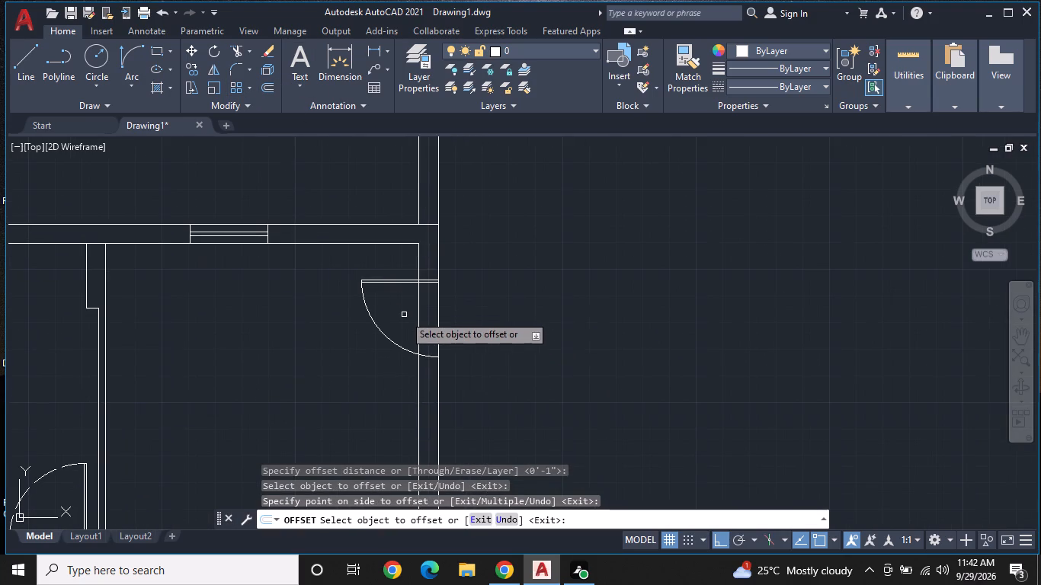
pyautogui.scroll(1, 404, 315)
pyautogui.press('space')
# Change the east door's swing arc to the dashed ACAD_ISO02W100 linetype.
pyautogui.click(379, 347)
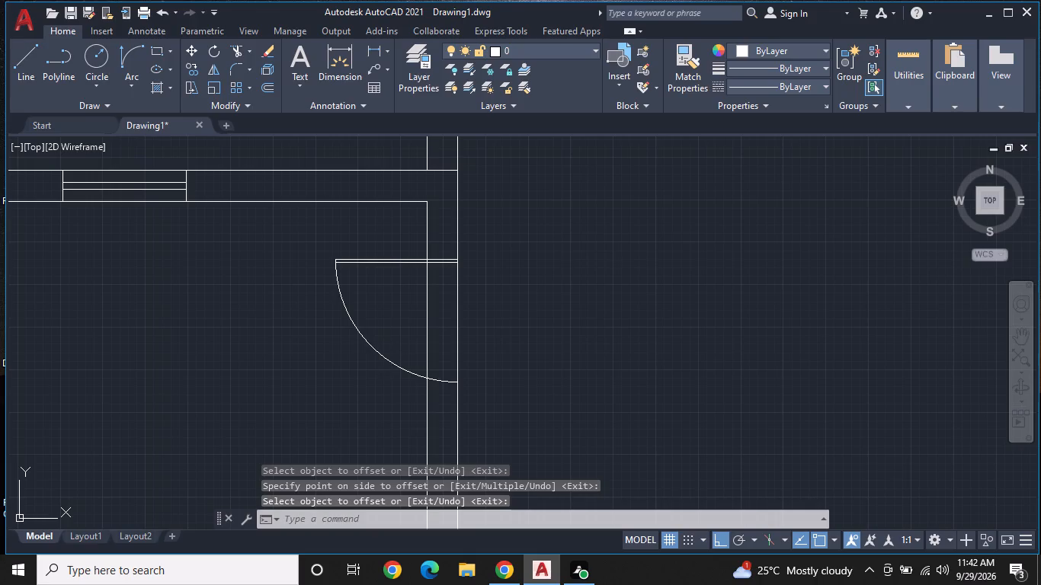
pyautogui.click(373, 353)
pyautogui.click(797, 81)
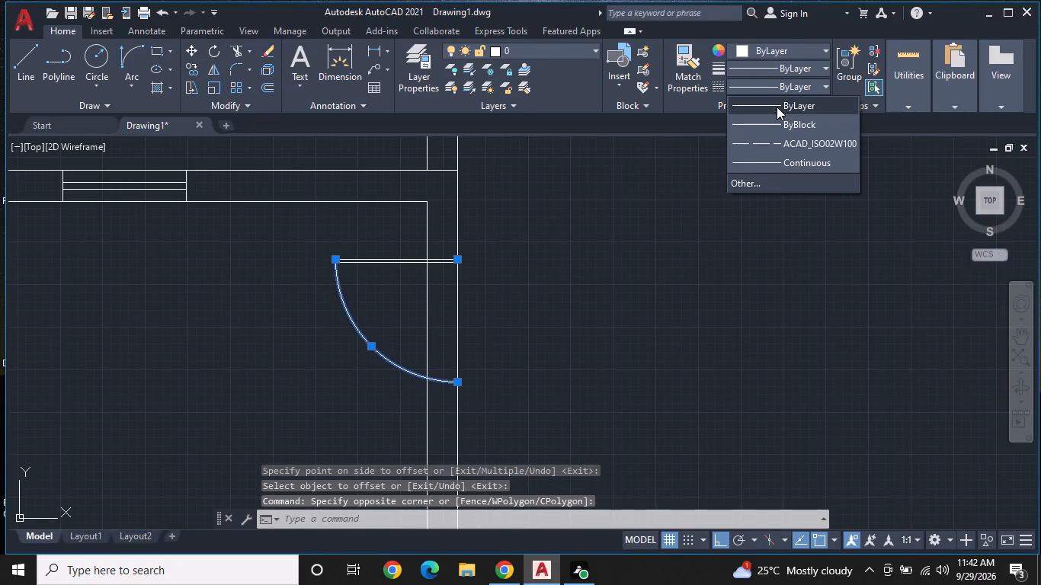
pyautogui.click(758, 142)
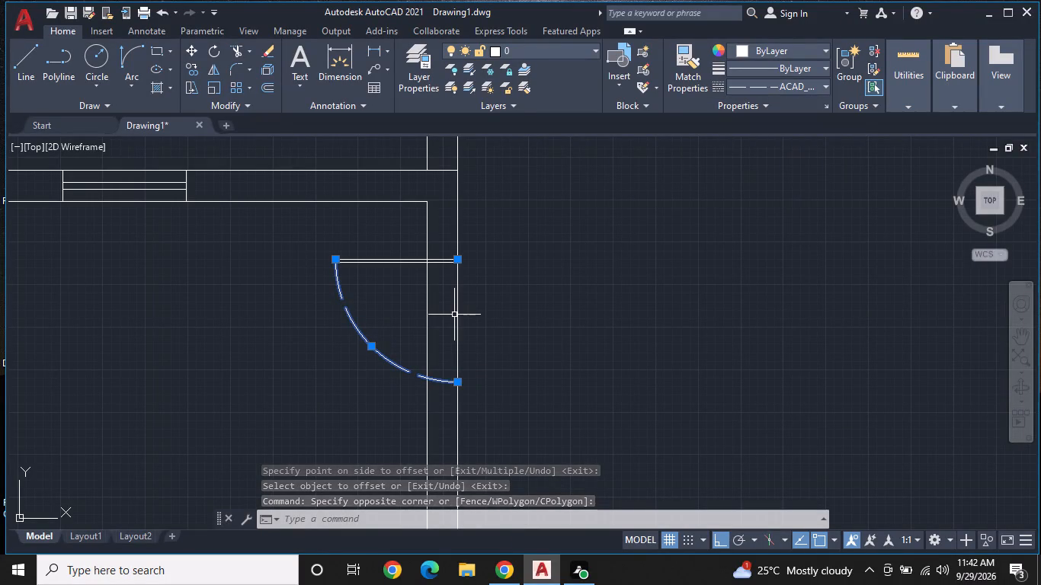
pyautogui.press('Escape')
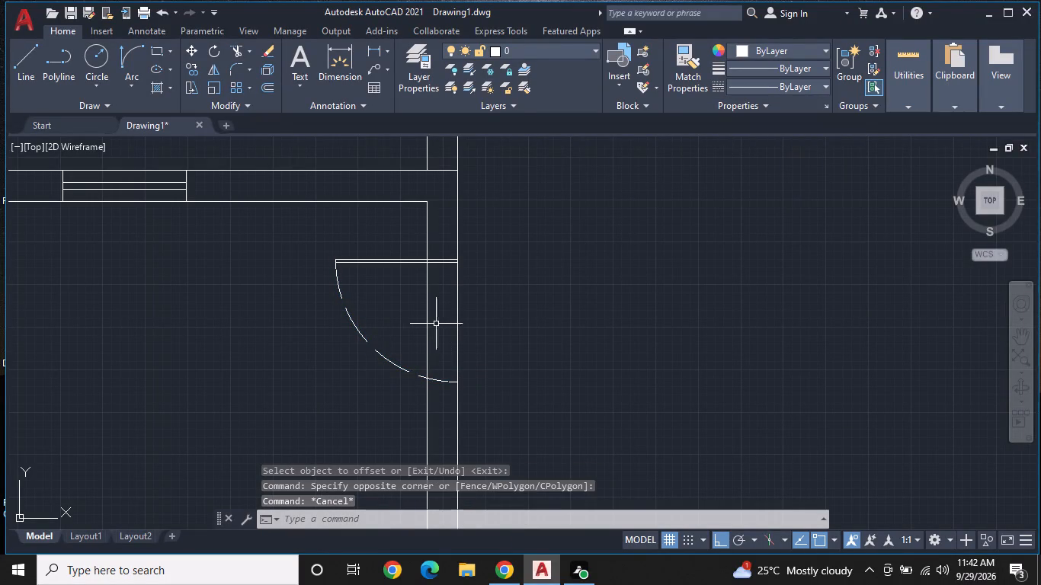
# Trim the east wall's inner line between the door leaf and the swing arc.
pyautogui.click(242, 50)
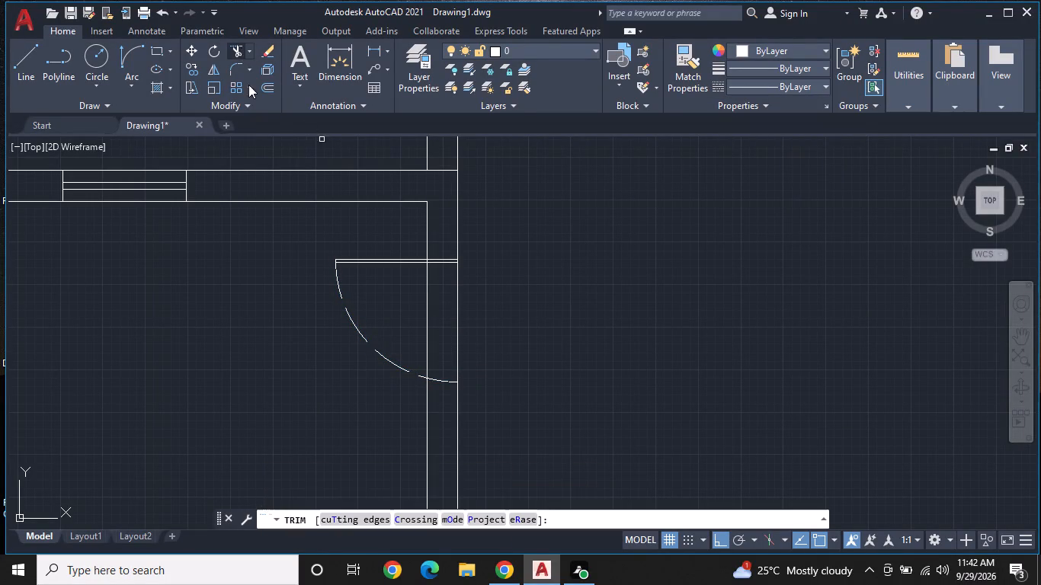
pyautogui.click(425, 330)
pyautogui.press('Escape')
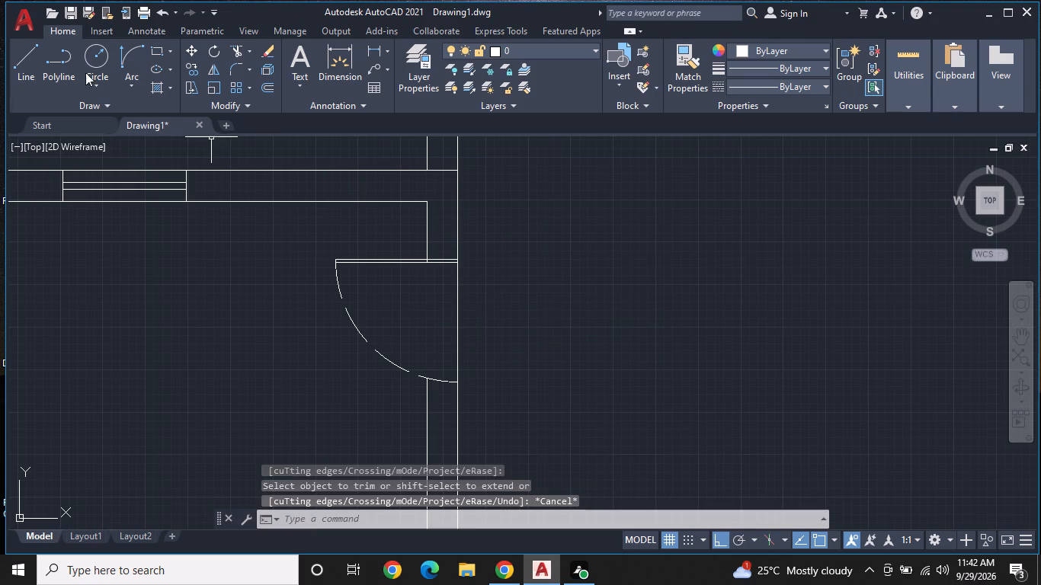
# Draw a vertical line about 3'-8" long from the door leaf at mid-wall south past the swing arc.
pyautogui.click(25, 50)
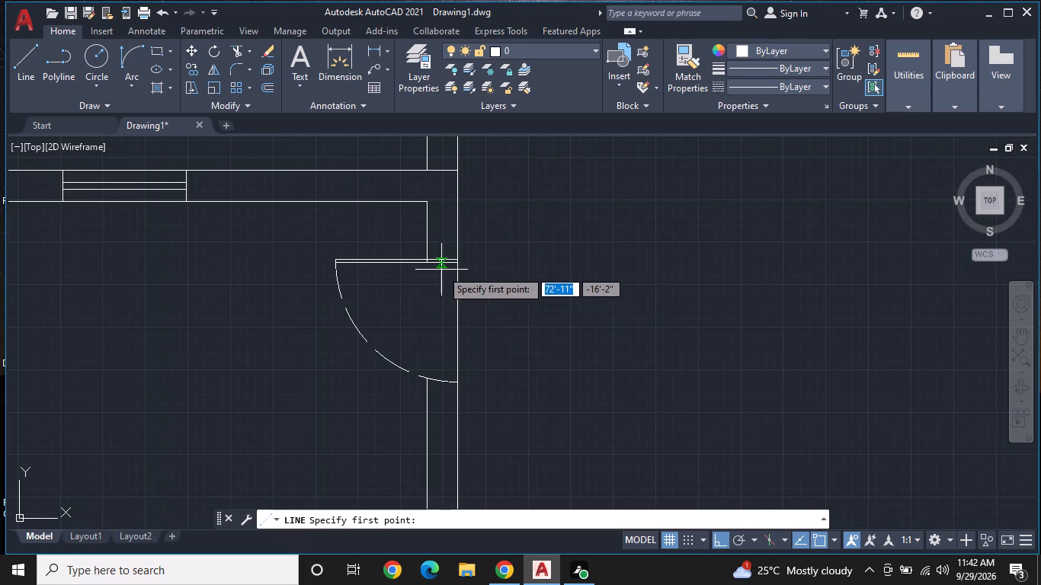
pyautogui.moveTo(440, 266); pyautogui.dragTo(441, 273)
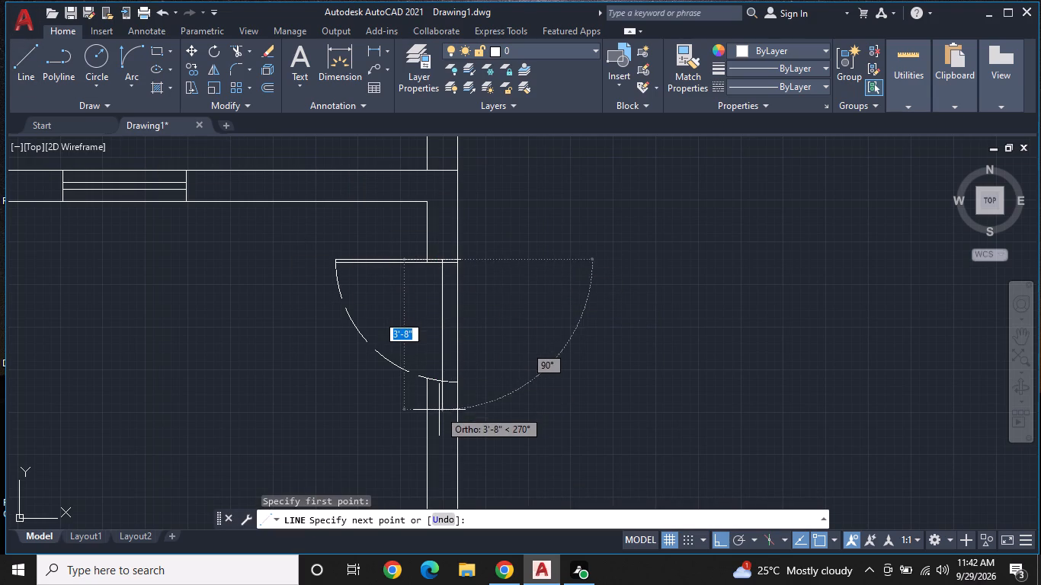
pyautogui.click(439, 410)
pyautogui.press('space')
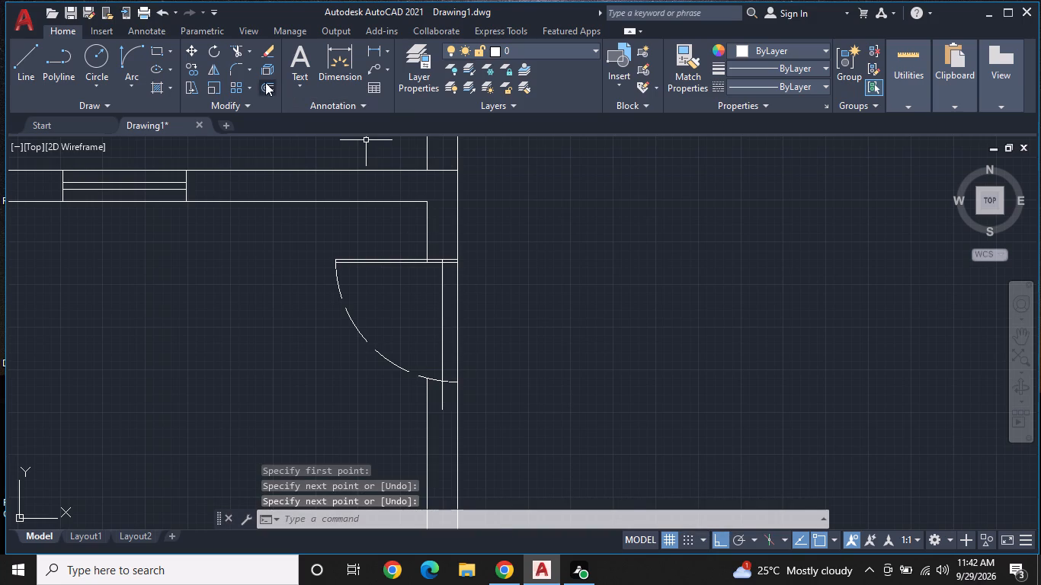
# Offset the vertical mid-wall line in the east door opening 1" to the west.
pyautogui.click(265, 82)
pyautogui.press('space')
pyautogui.click(443, 325)
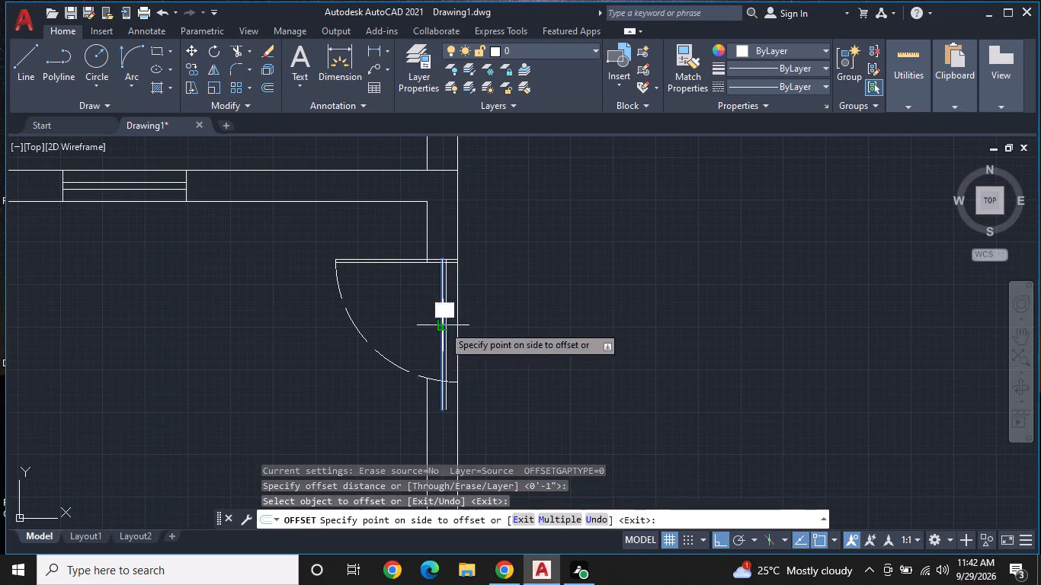
pyautogui.click(410, 324)
pyautogui.scroll(1, 415, 321)
pyautogui.middleClick(415, 321)
pyautogui.moveTo(415, 321); pyautogui.dragTo(418, 296, button='middle')
pyautogui.middleClick(418, 277)
pyautogui.moveTo(415, 254); pyautogui.dragTo(416, 122, button='middle')
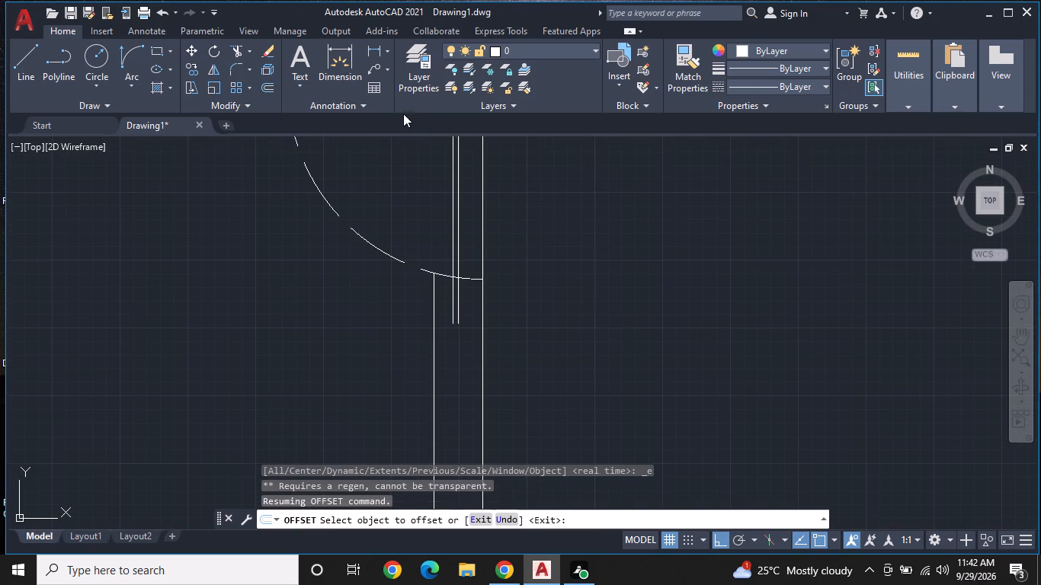
# Trim the ends of both mid-wall lines that extend south of the door swing arc.
pyautogui.click(229, 43)
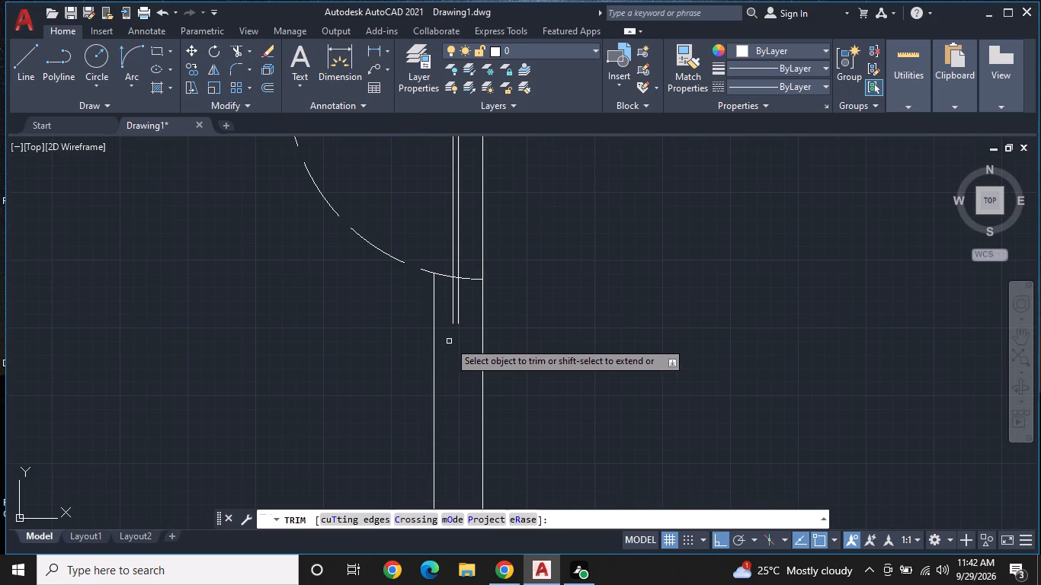
pyautogui.click(457, 321)
pyautogui.click(453, 310)
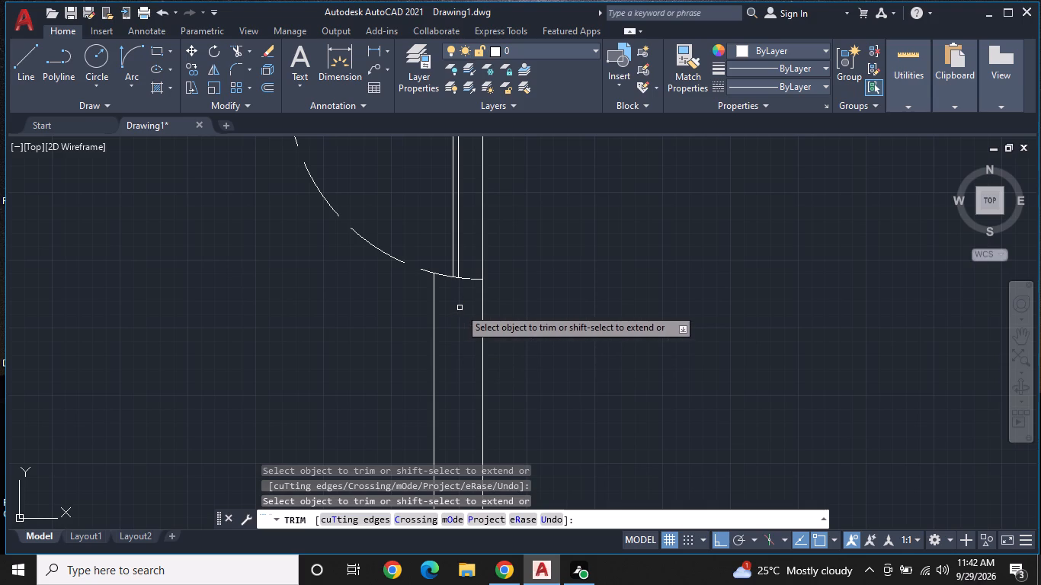
pyautogui.press('Escape')
# Inspect the finished east door and the rooms, windows and doors along the north wall toward the west.
pyautogui.scroll(-2, 462, 305)
pyautogui.moveTo(466, 302); pyautogui.dragTo(739, 299, button='middle')
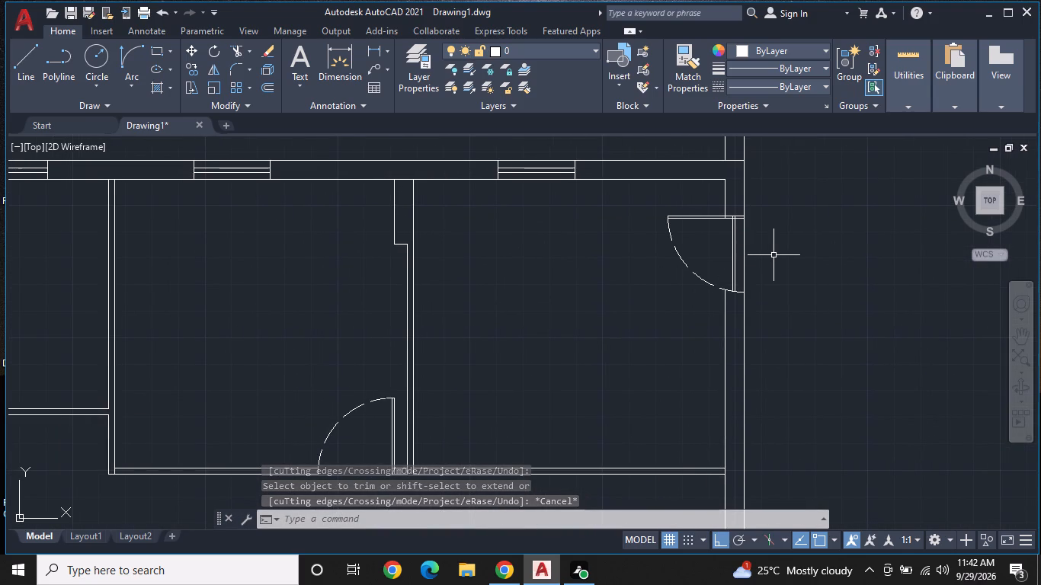
pyautogui.moveTo(810, 267); pyautogui.dragTo(872, 295, button='middle')
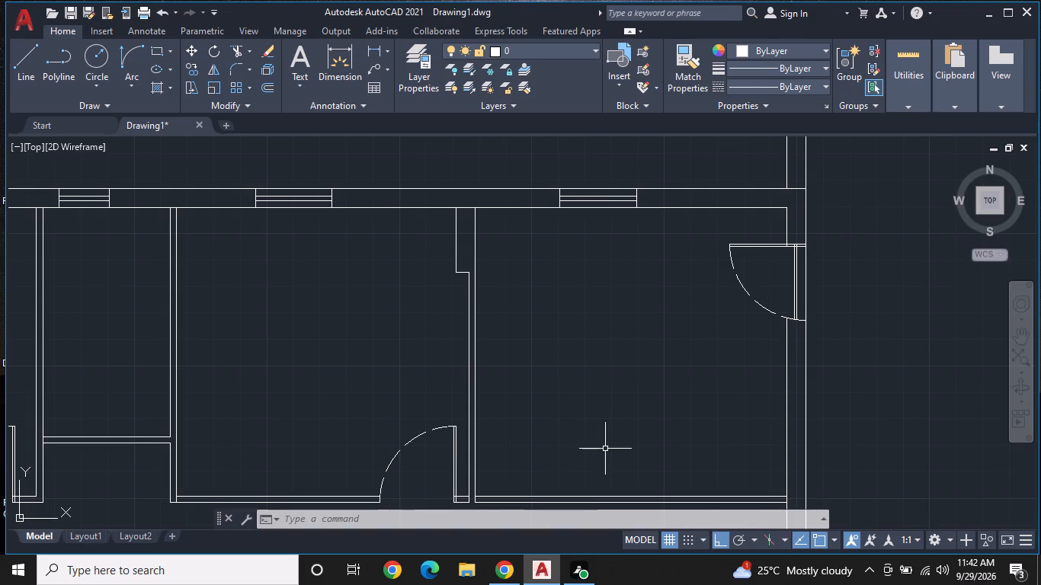
pyautogui.moveTo(608, 441); pyautogui.dragTo(706, 449, button='middle')
pyautogui.moveTo(688, 396); pyautogui.dragTo(691, 398, button='middle')
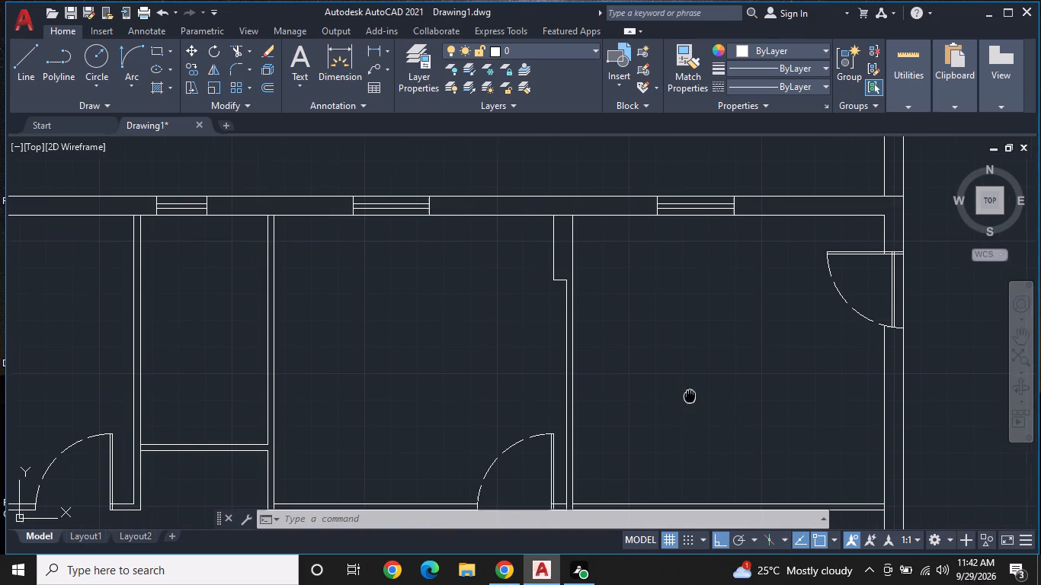
pyautogui.moveTo(691, 398); pyautogui.dragTo(829, 478, button='middle')
pyautogui.moveTo(796, 421); pyautogui.dragTo(1017, 382, button='middle')
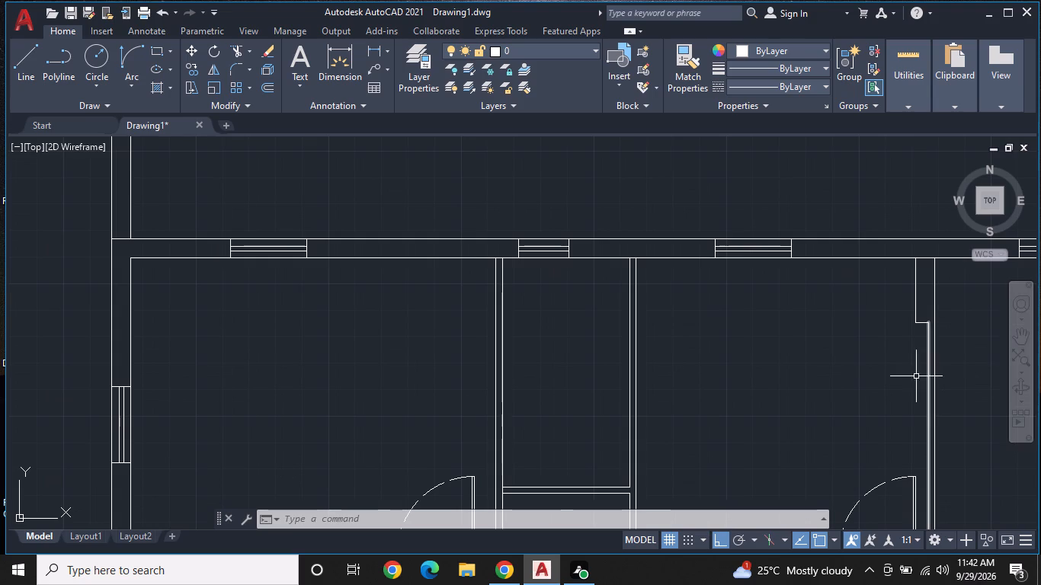
pyautogui.moveTo(837, 360); pyautogui.dragTo(854, 364, button='middle')
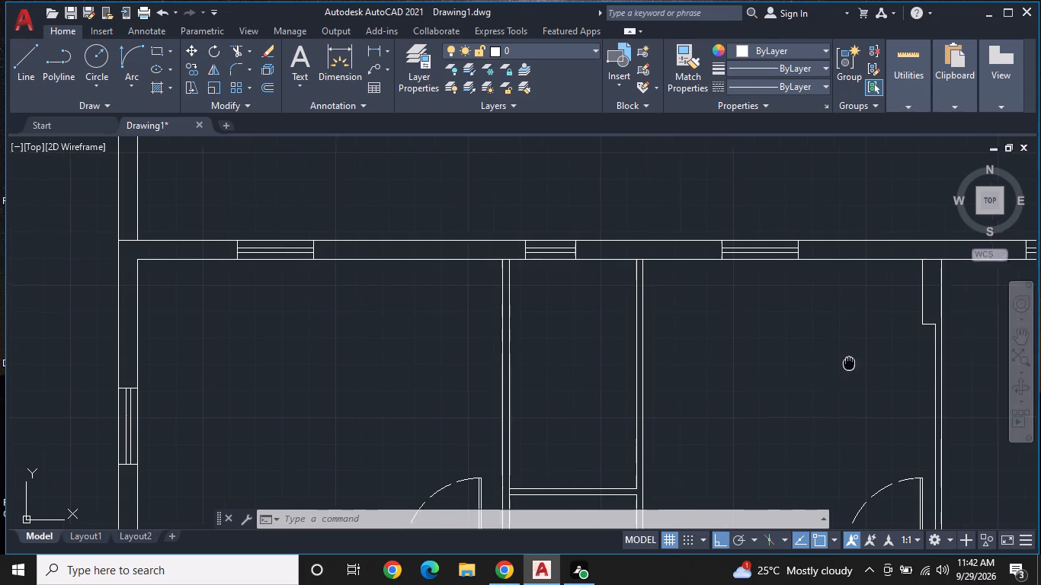
pyautogui.moveTo(854, 364); pyautogui.dragTo(934, 388, button='middle')
pyautogui.moveTo(790, 329); pyautogui.dragTo(811, 385, button='middle')
pyautogui.scroll(1, 768, 356)
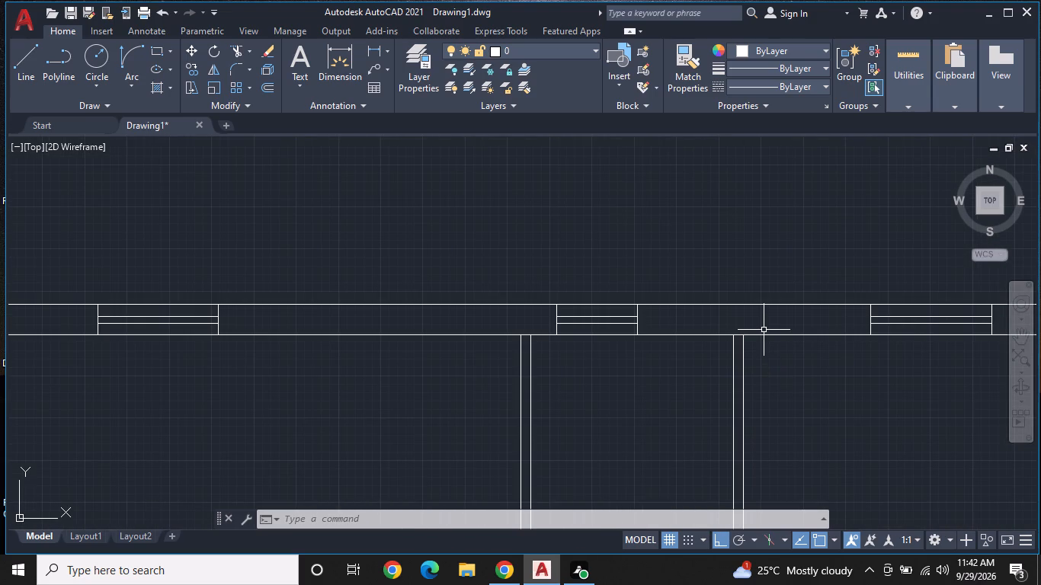
# Draw a dashed three-sided outline in ACAD_ISO02W100 linetype, about 5'-1" wide and 2'-1" deep, outside the easternmost north wall window.
pyautogui.moveTo(810, 391); pyautogui.dragTo(693, 329, button='middle')
pyautogui.scroll(-1, 730, 381)
pyautogui.moveTo(770, 403); pyautogui.dragTo(680, 328, button='middle')
pyautogui.scroll(-1, 663, 319)
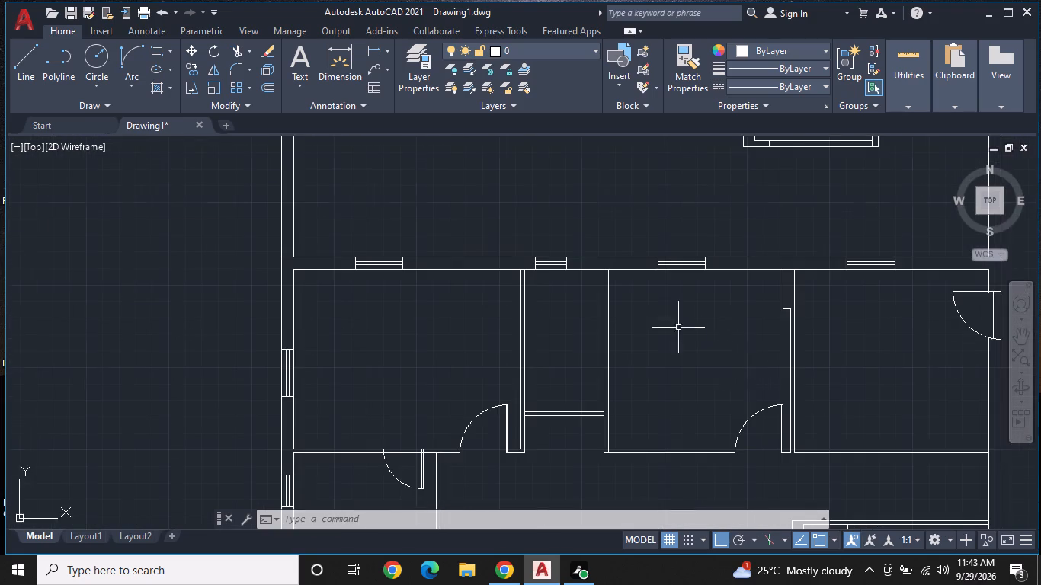
pyautogui.moveTo(739, 376); pyautogui.dragTo(641, 359, button='middle')
pyautogui.moveTo(789, 343); pyautogui.dragTo(773, 395, button='middle')
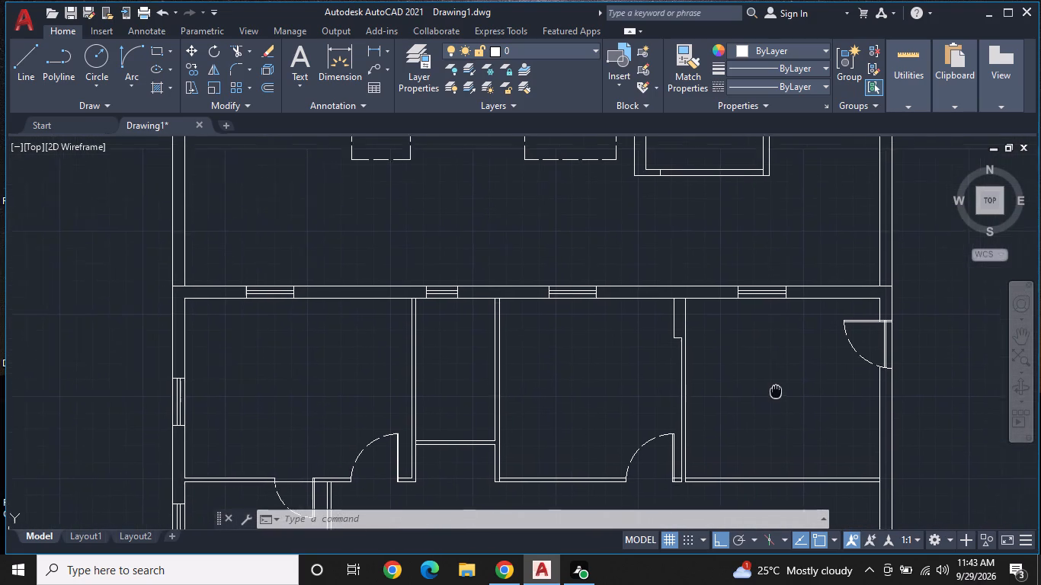
pyautogui.moveTo(773, 395); pyautogui.dragTo(761, 399, button='middle')
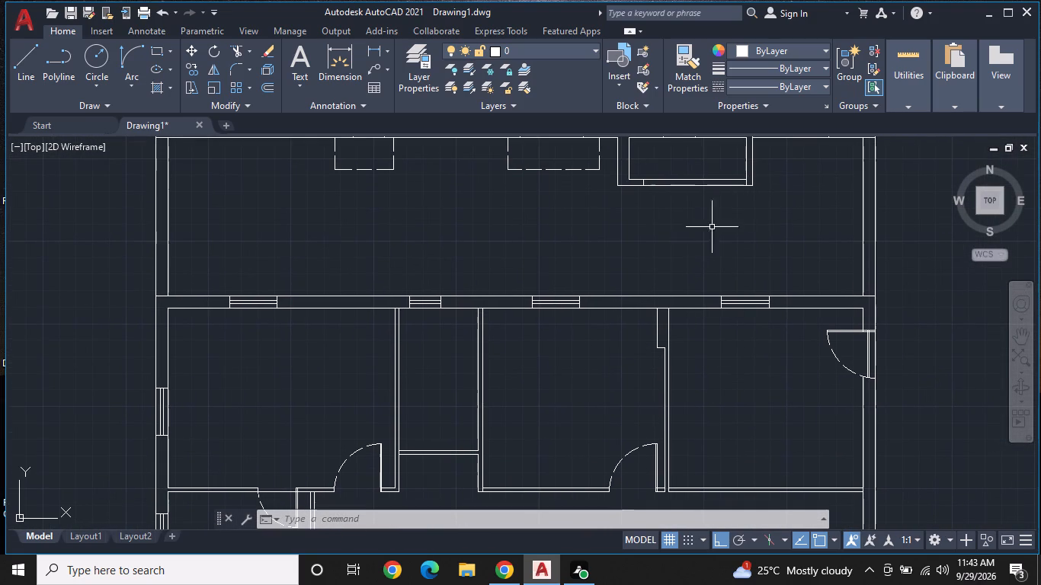
pyautogui.click(806, 82)
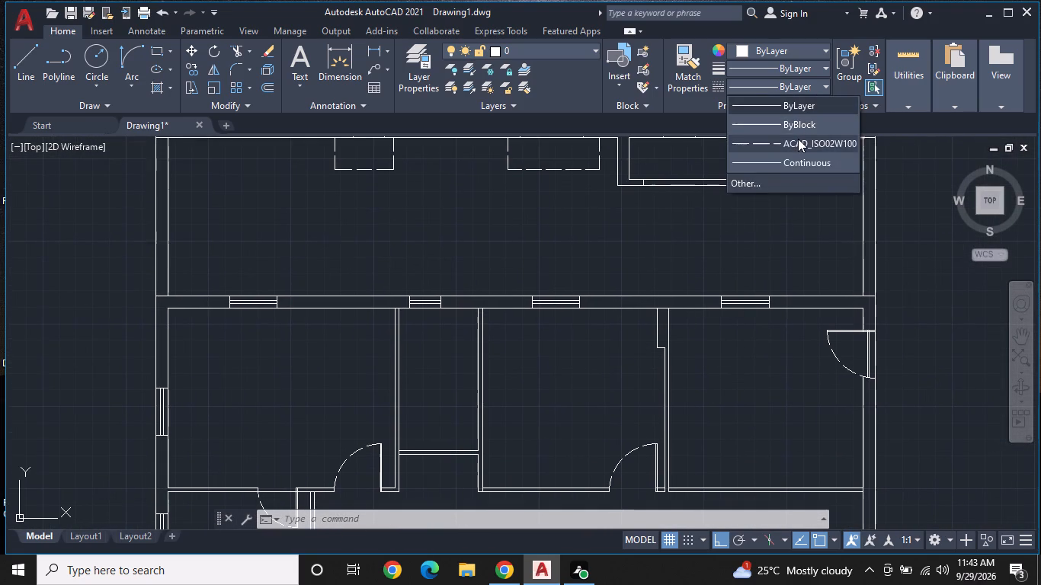
pyautogui.click(798, 139)
pyautogui.write('L')
pyautogui.press('space')
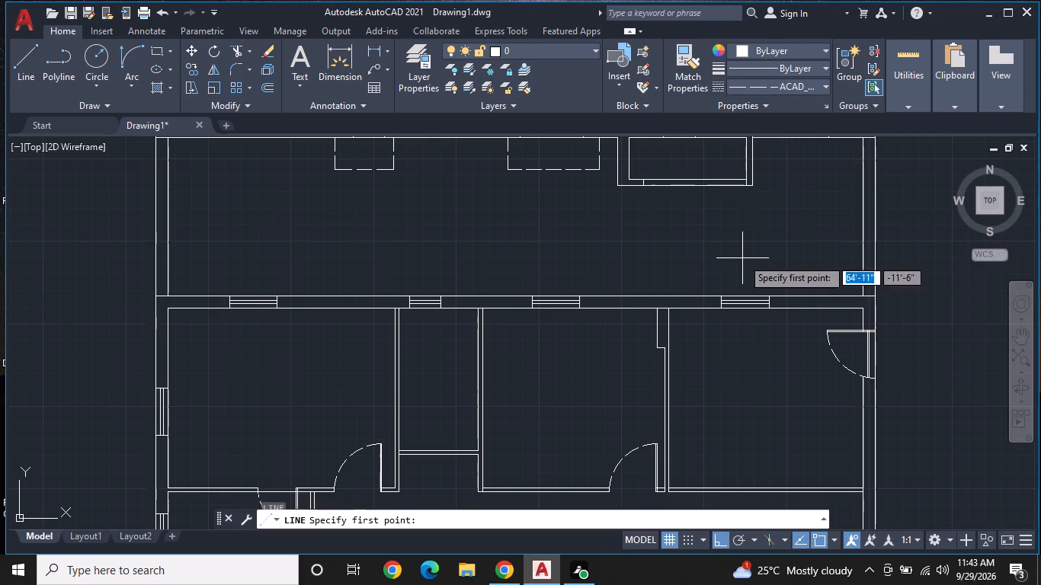
pyautogui.click(787, 295)
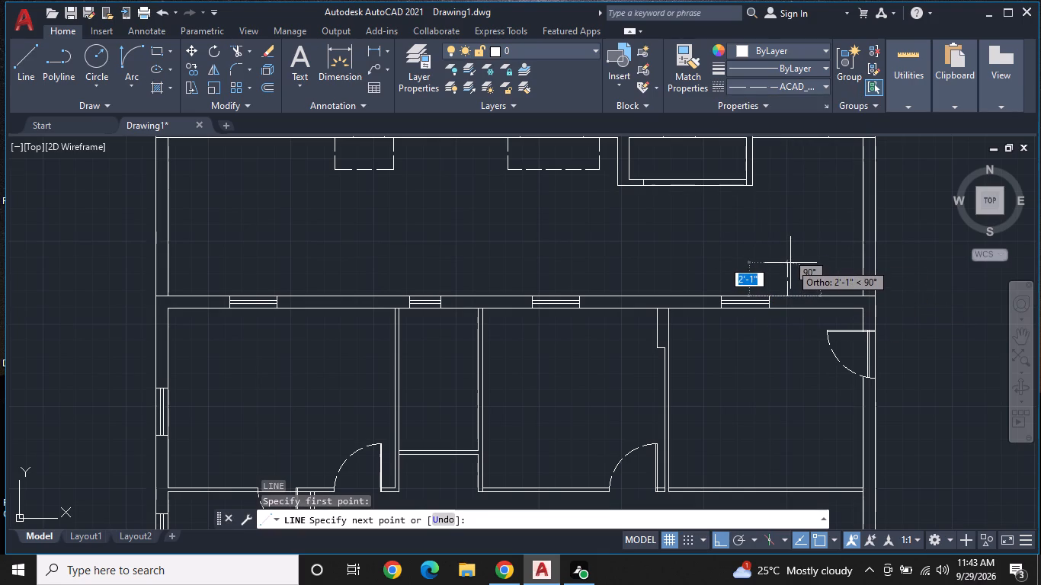
pyautogui.click(790, 263)
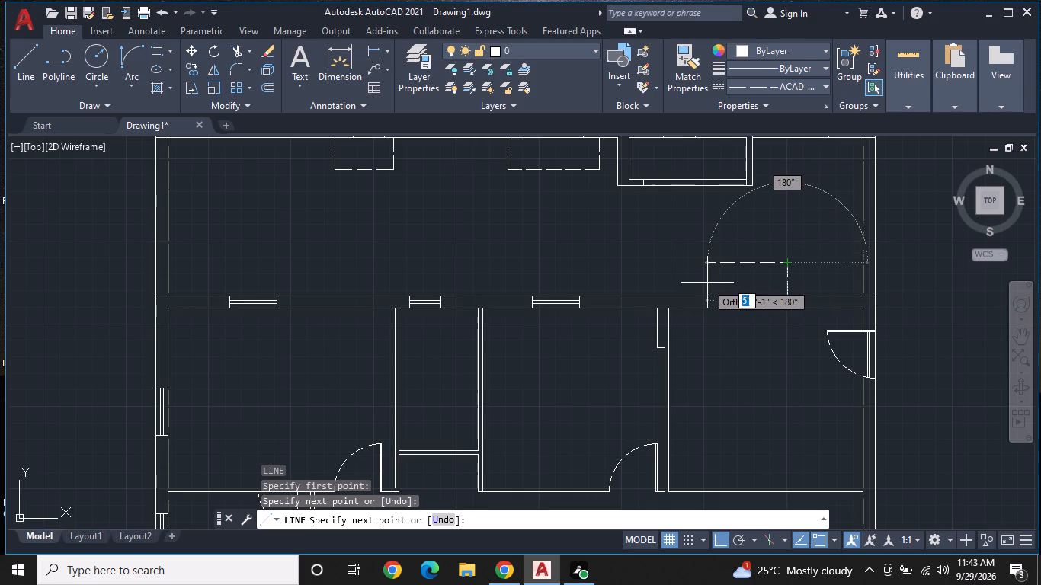
pyautogui.click(707, 283)
pyautogui.click(708, 293)
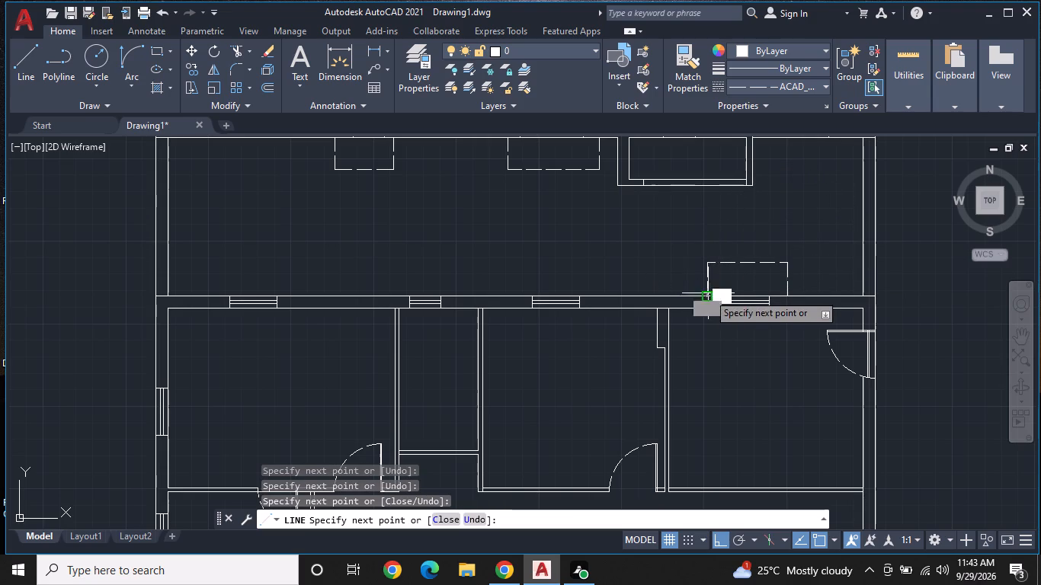
pyautogui.press('Escape')
# Copy the dashed three-sided outline along the north wall's outer face to the other three windows.
pyautogui.click(763, 263)
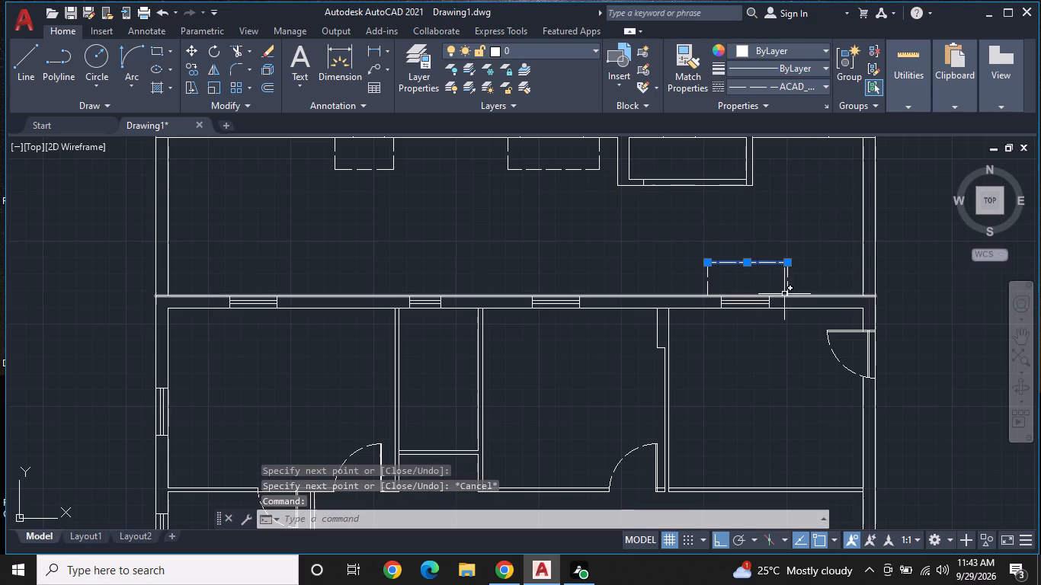
pyautogui.click(788, 280)
pyautogui.click(706, 286)
pyautogui.rightClick(706, 286)
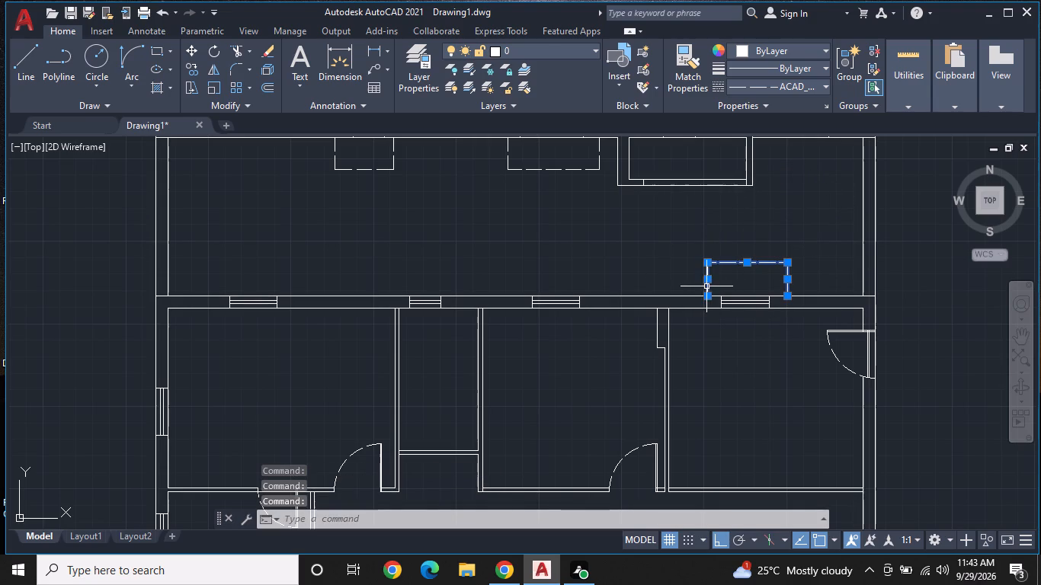
pyautogui.click(781, 331)
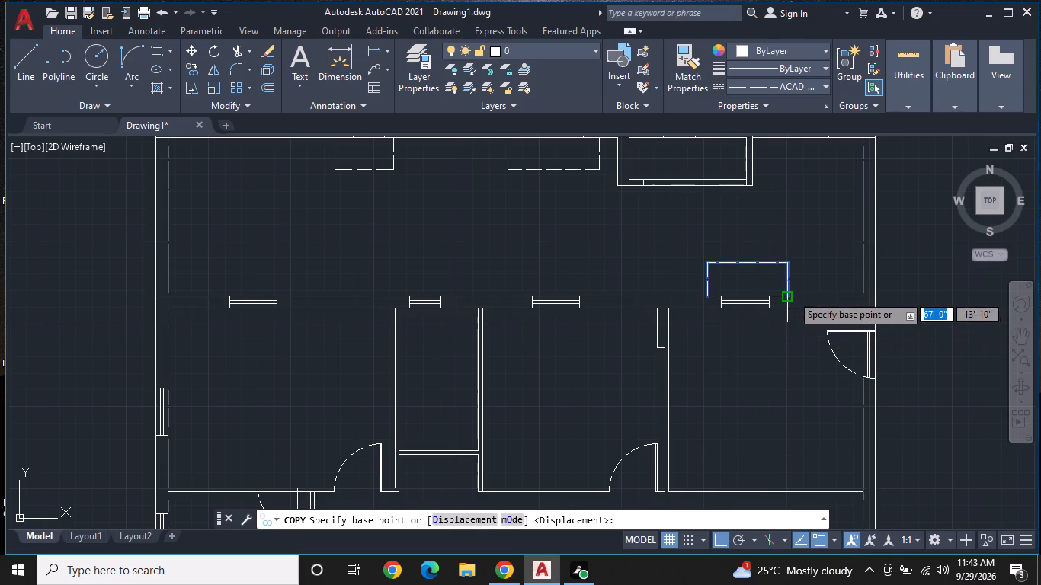
pyautogui.click(792, 295)
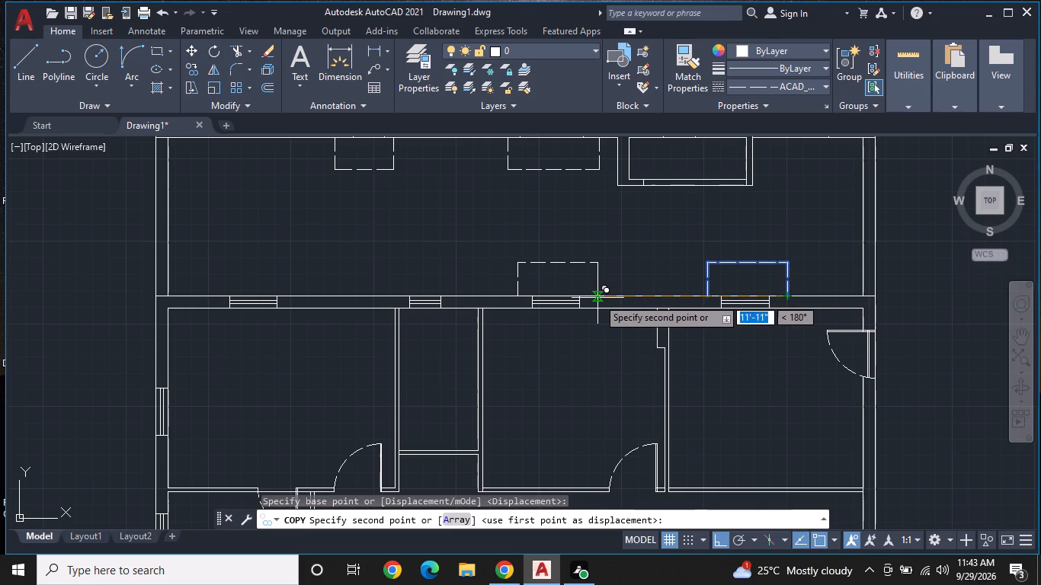
pyautogui.click(598, 298)
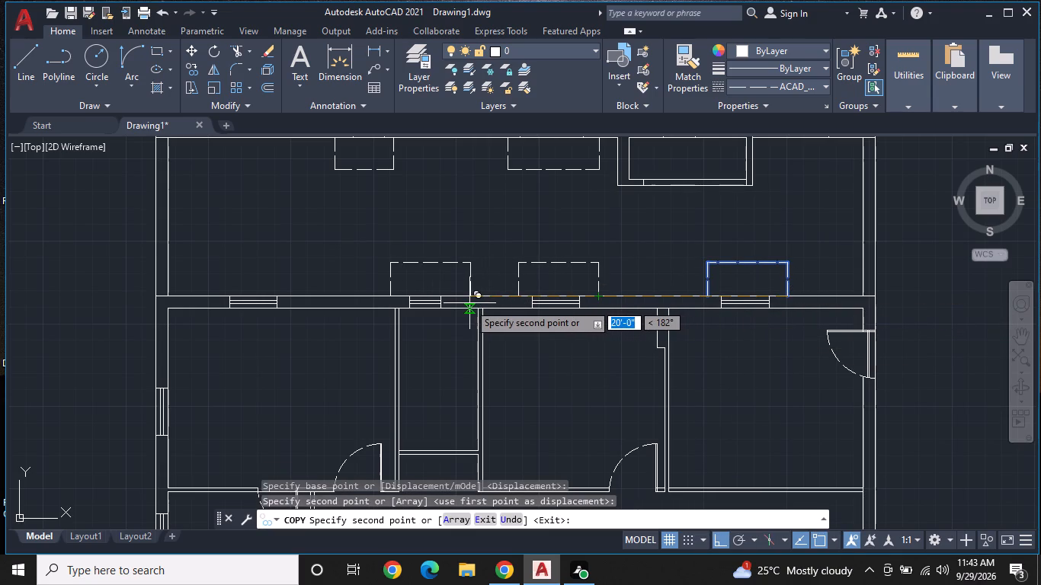
pyautogui.click(469, 303)
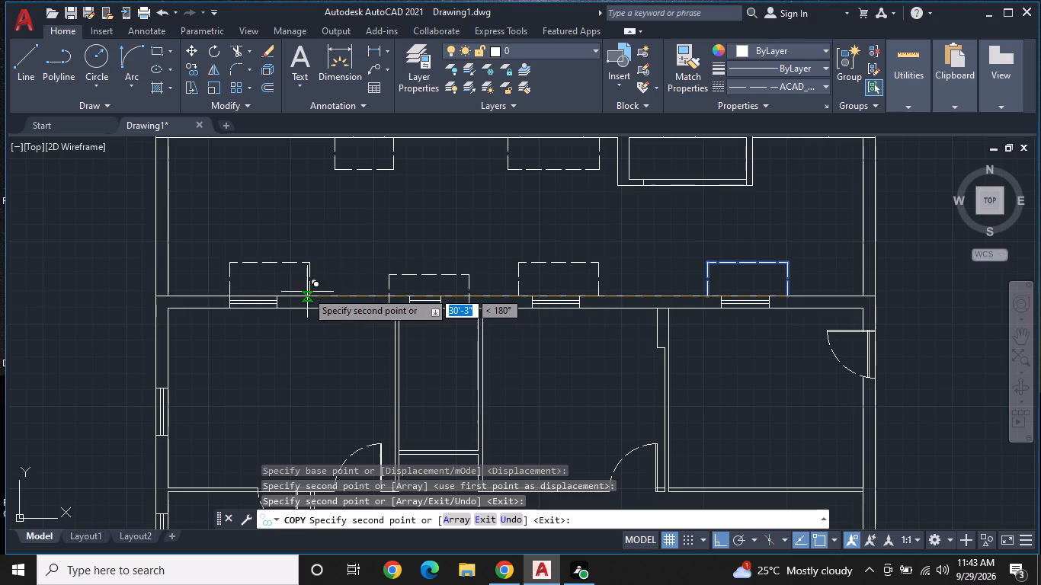
pyautogui.hotkey('ctrl', 'z')
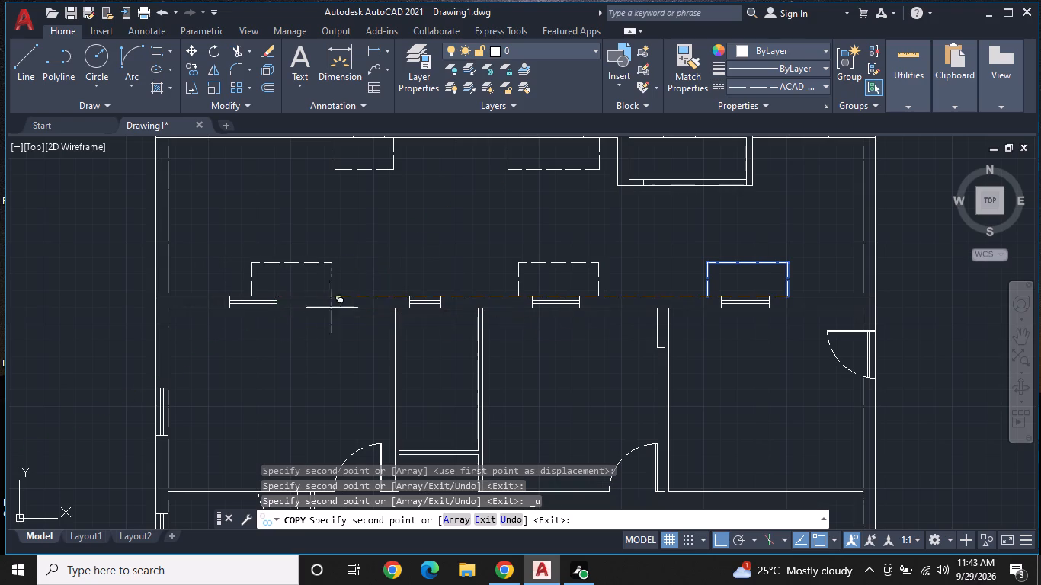
pyautogui.click(465, 297)
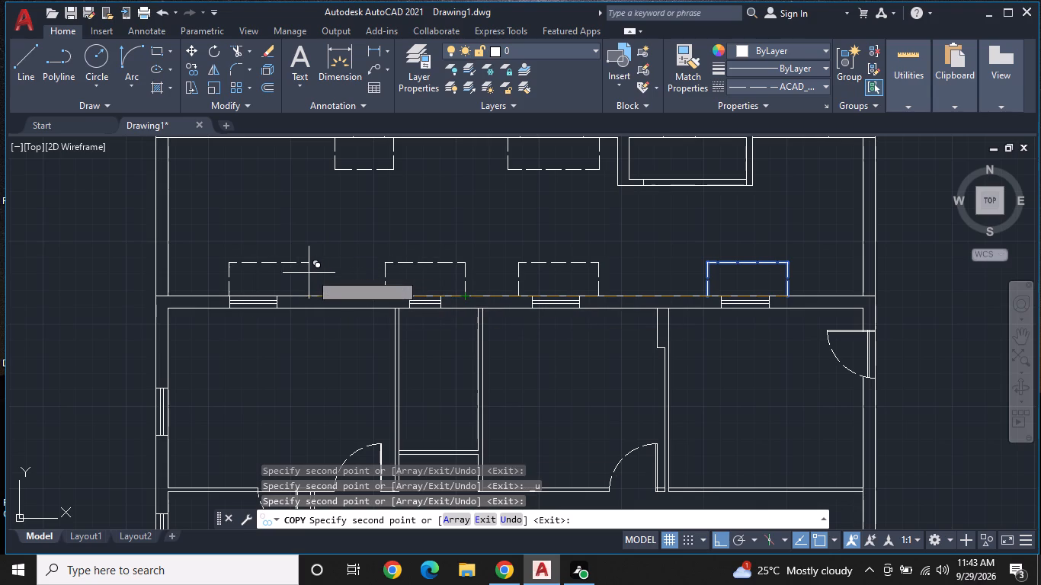
pyautogui.click(296, 292)
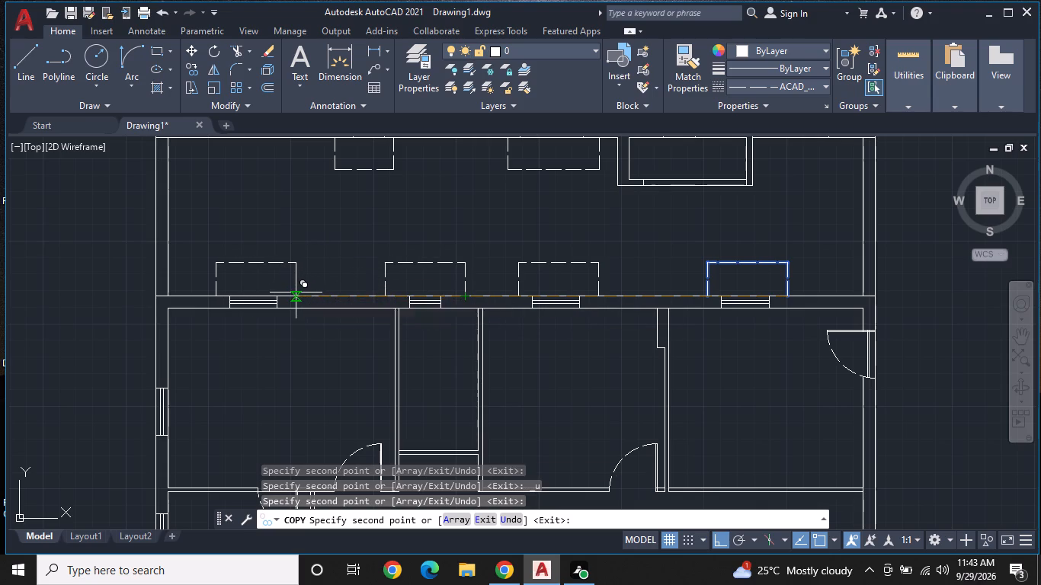
pyautogui.press('Escape')
# Draw a dashed three-sided outline about 5'-6" long and 2' deep outside the northernmost window of the west wall.
pyautogui.moveTo(703, 315); pyautogui.dragTo(810, 216, button='middle')
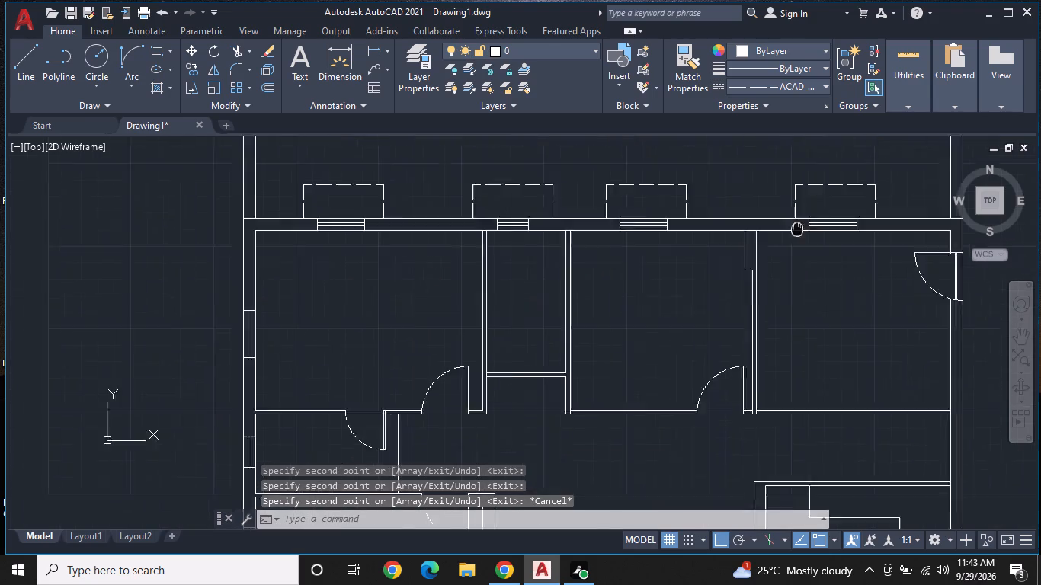
pyautogui.moveTo(810, 216); pyautogui.dragTo(834, 200, button='middle')
pyautogui.scroll(-1, 815, 226)
pyautogui.moveTo(615, 278); pyautogui.dragTo(669, 300, button='middle')
pyautogui.scroll(1, 588, 284)
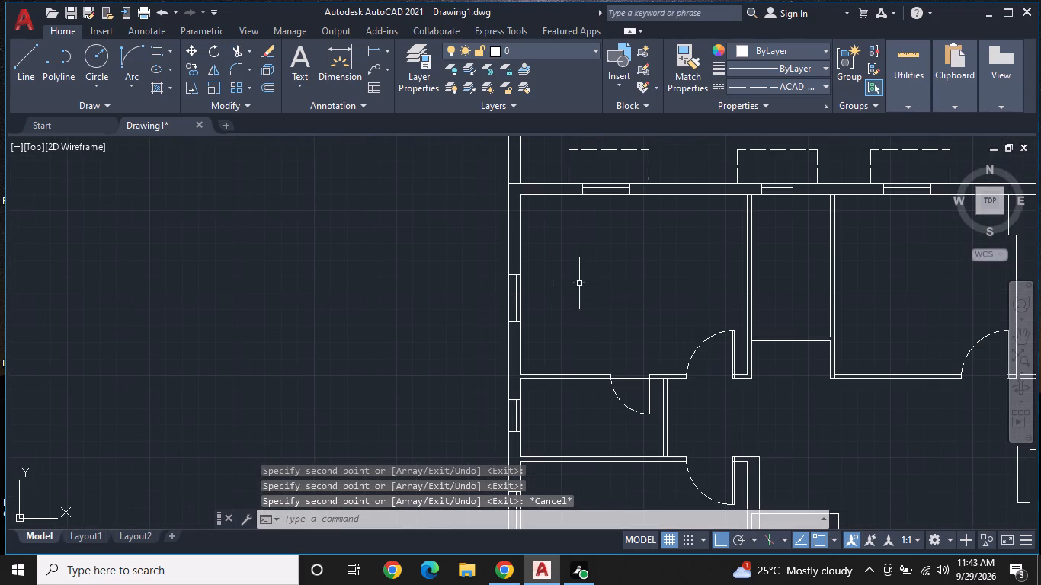
pyautogui.press('space')
pyautogui.press('space')
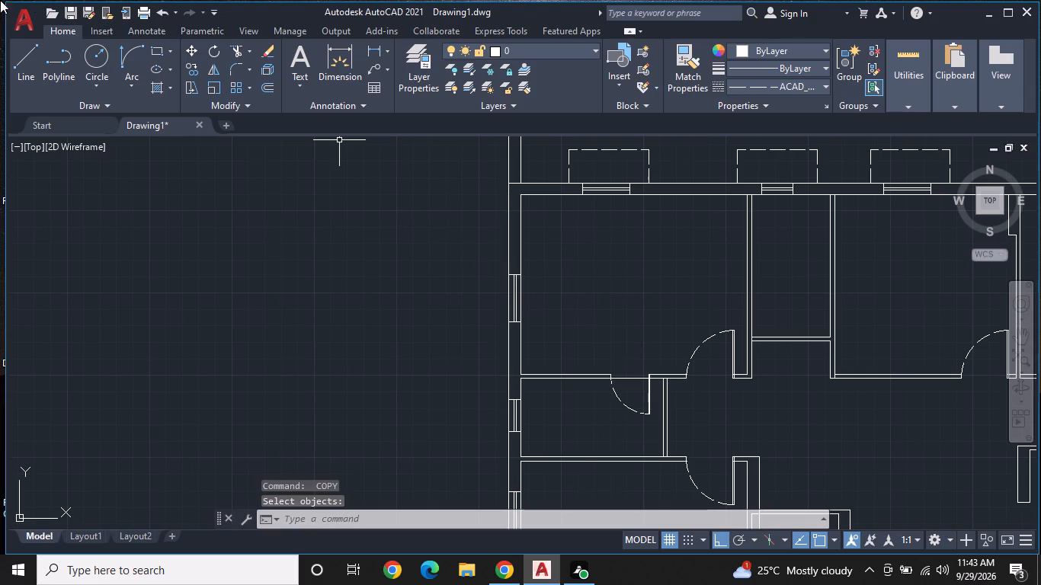
pyautogui.click(27, 62)
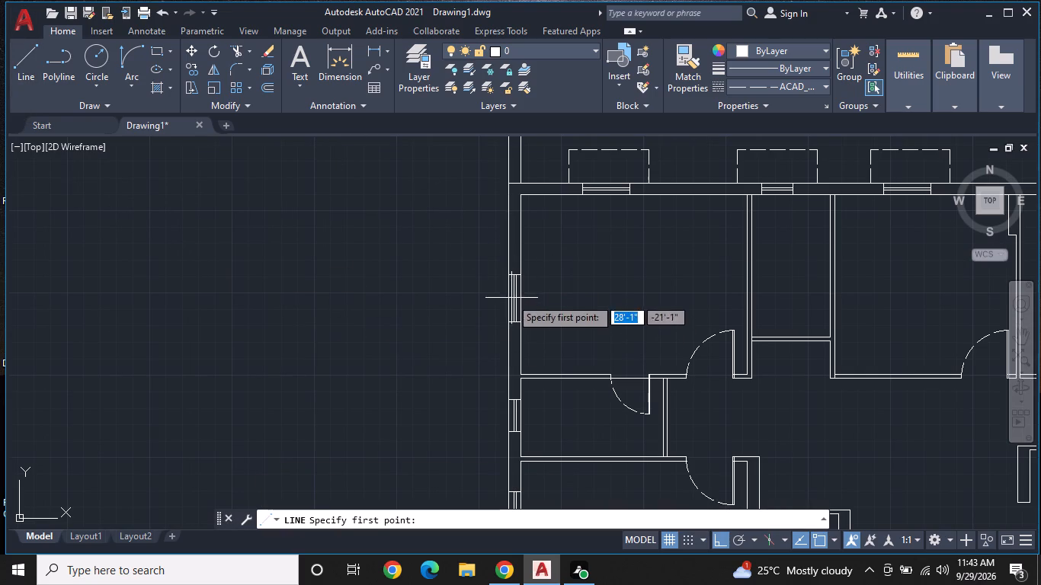
pyautogui.click(503, 253)
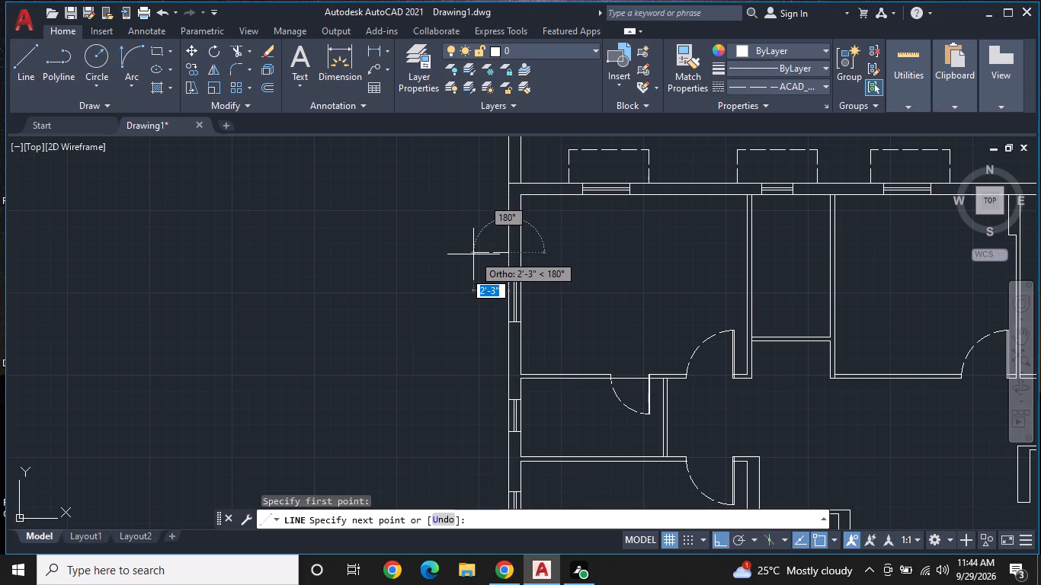
pyautogui.click(476, 254)
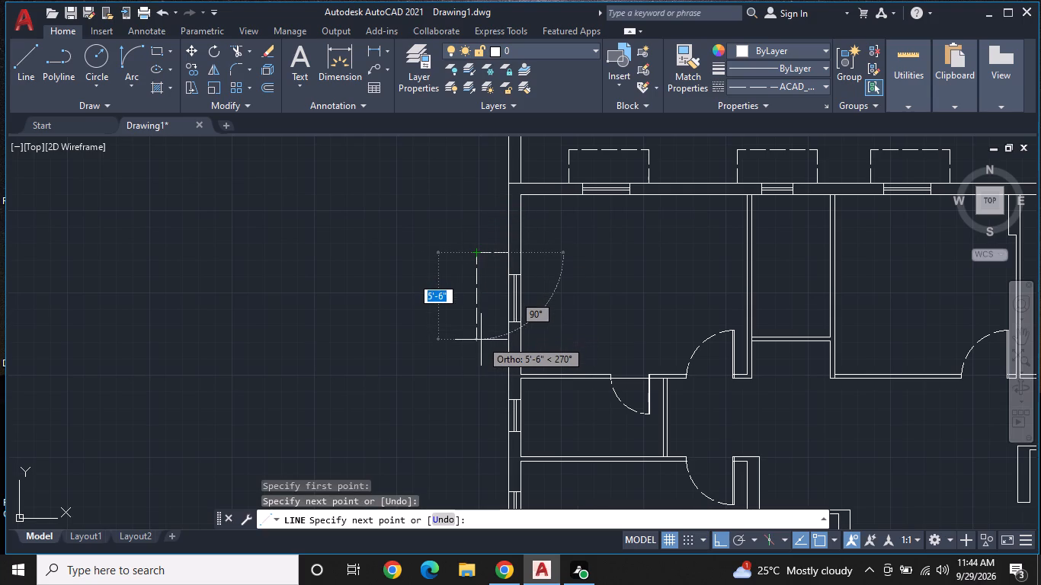
pyautogui.click(480, 338)
pyautogui.click(507, 337)
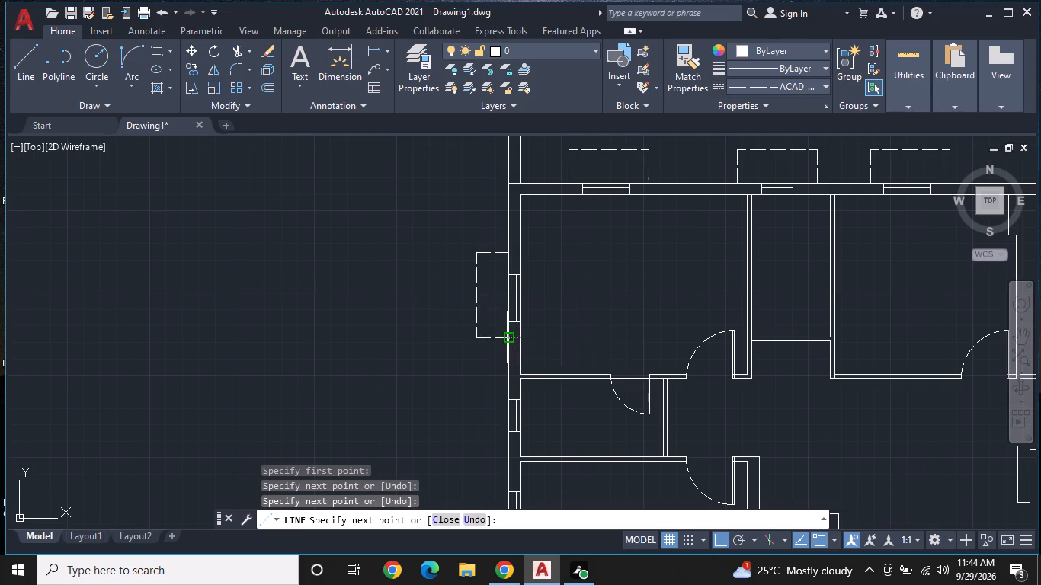
pyautogui.press('space')
# Copy the west wall's dashed outline south to the window of the southwest room, along the wall's outer face.
pyautogui.click(444, 222)
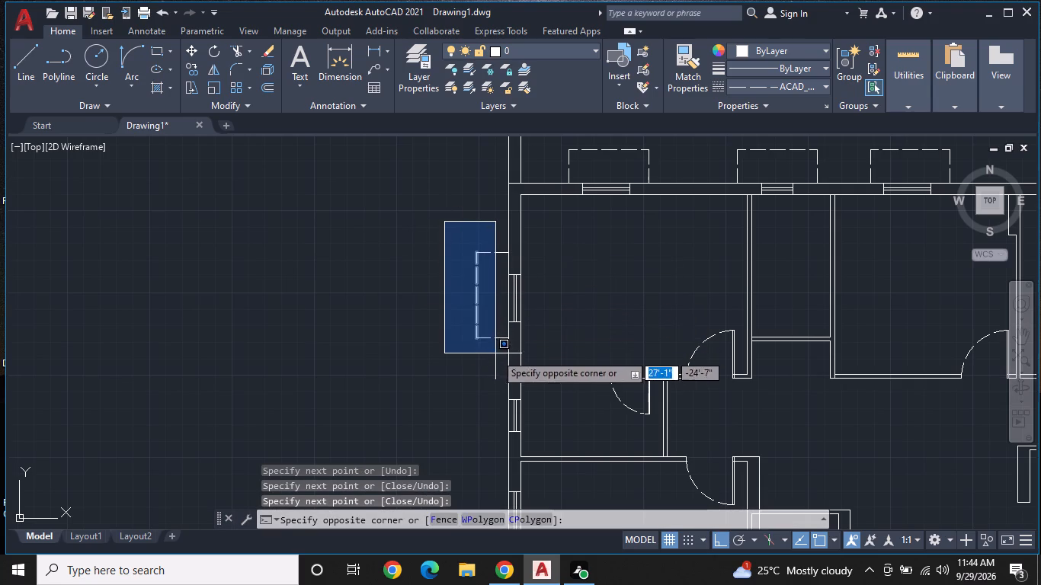
pyautogui.click(498, 360)
pyautogui.click(493, 248)
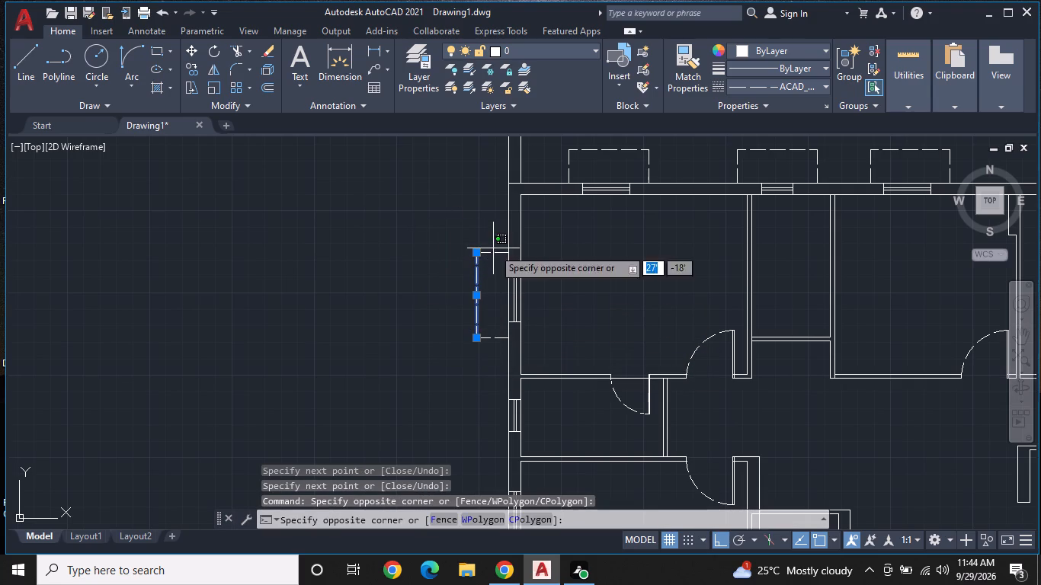
pyautogui.click(494, 266)
pyautogui.click(496, 252)
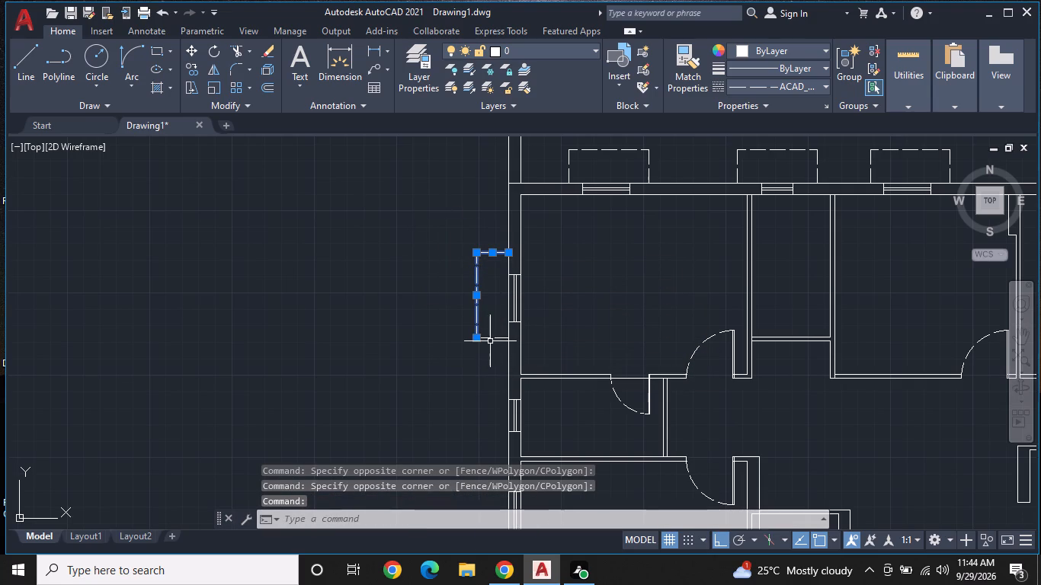
pyautogui.click(494, 334)
pyautogui.click(490, 340)
pyautogui.rightClick(490, 340)
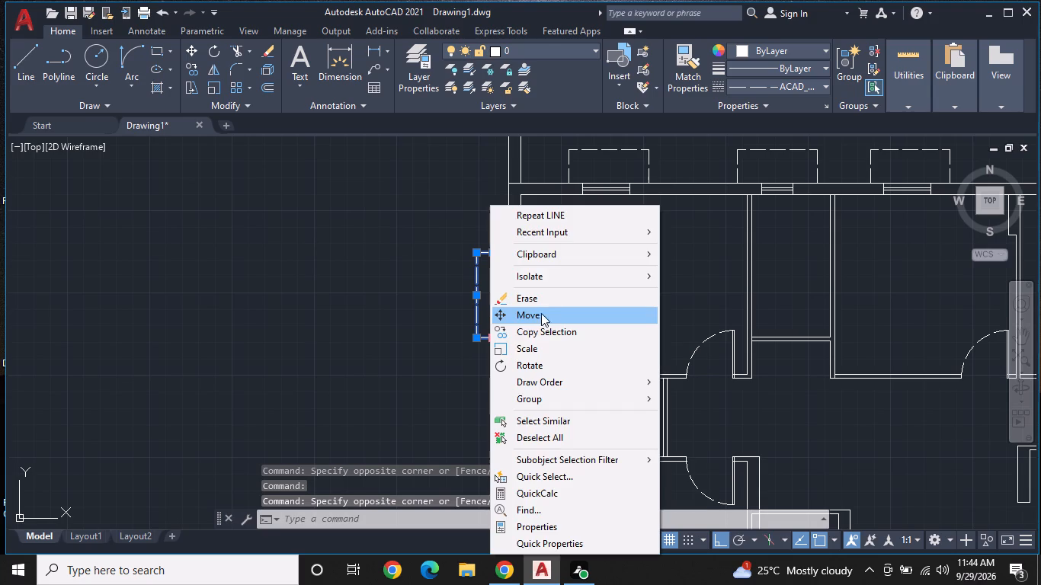
pyautogui.click(553, 331)
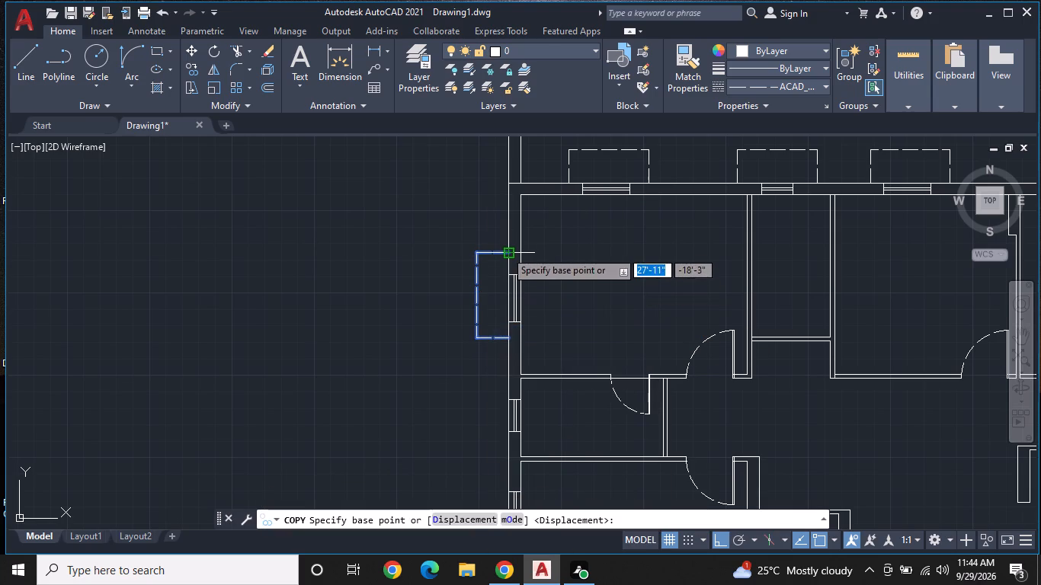
pyautogui.click(505, 251)
pyautogui.moveTo(517, 376); pyautogui.dragTo(526, 307, button='middle')
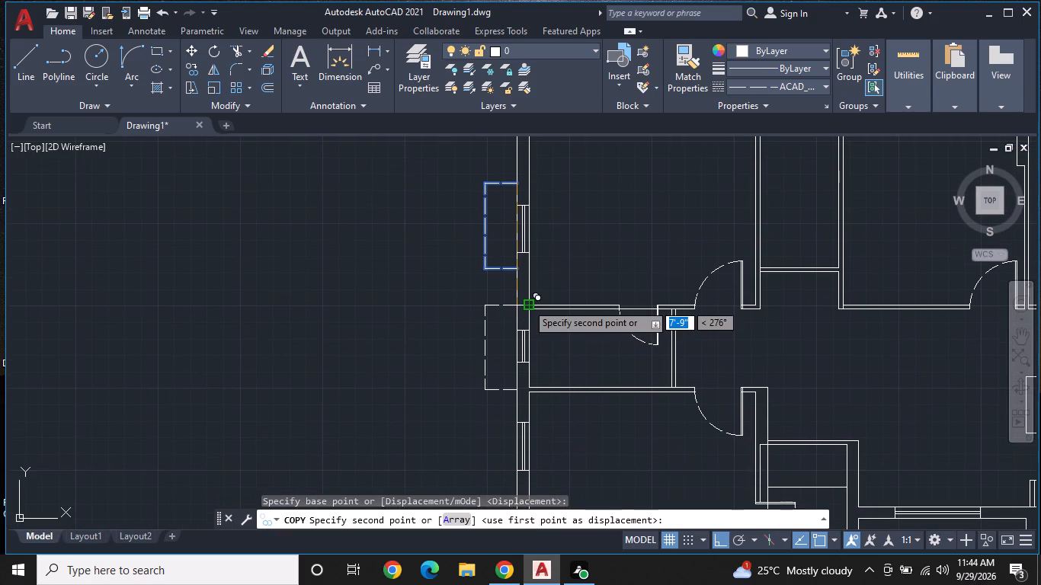
pyautogui.moveTo(530, 397); pyautogui.dragTo(546, 340, button='middle')
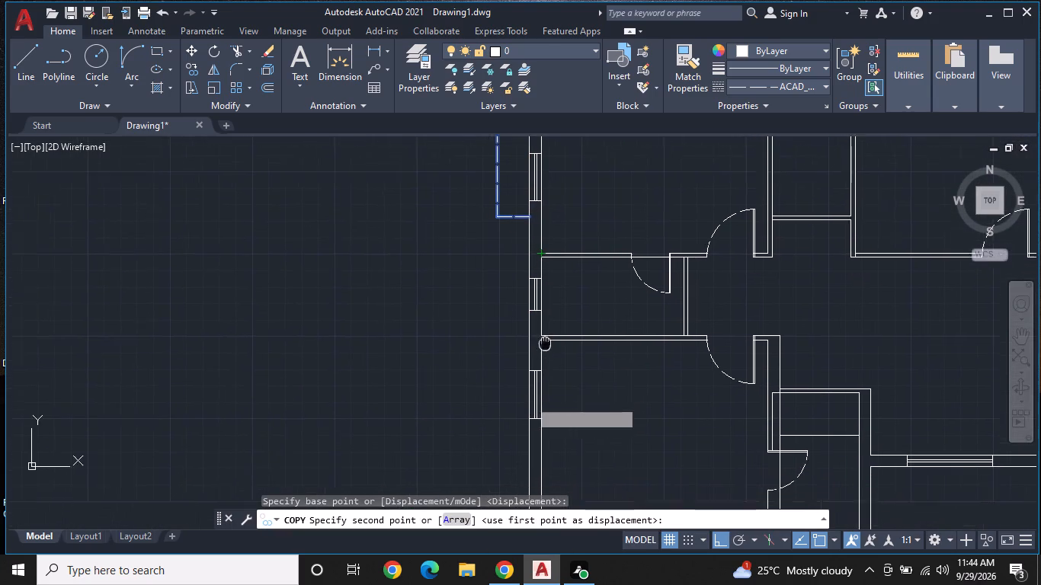
pyautogui.moveTo(546, 340); pyautogui.dragTo(550, 334, button='middle')
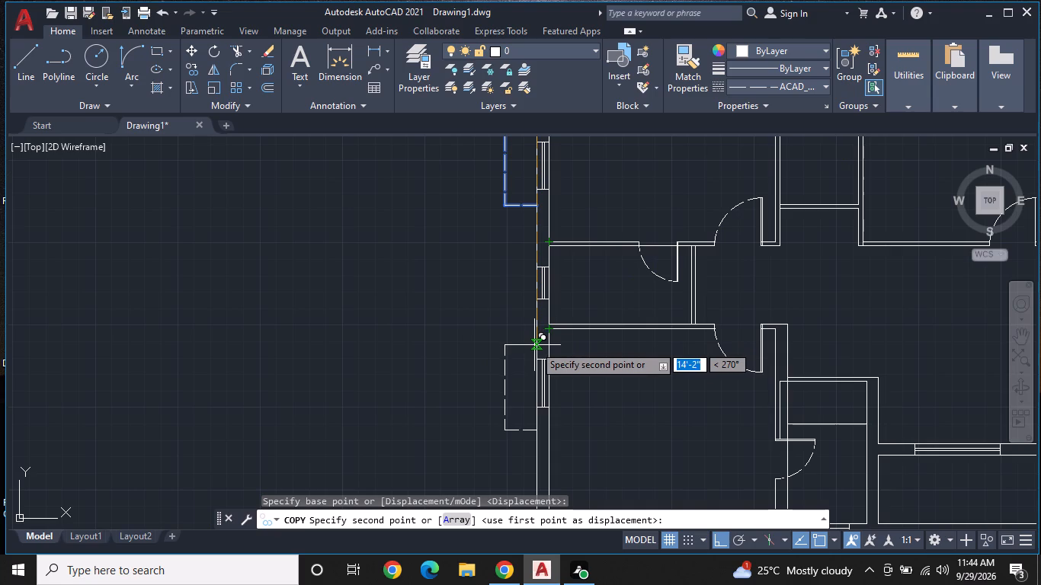
pyautogui.click(540, 338)
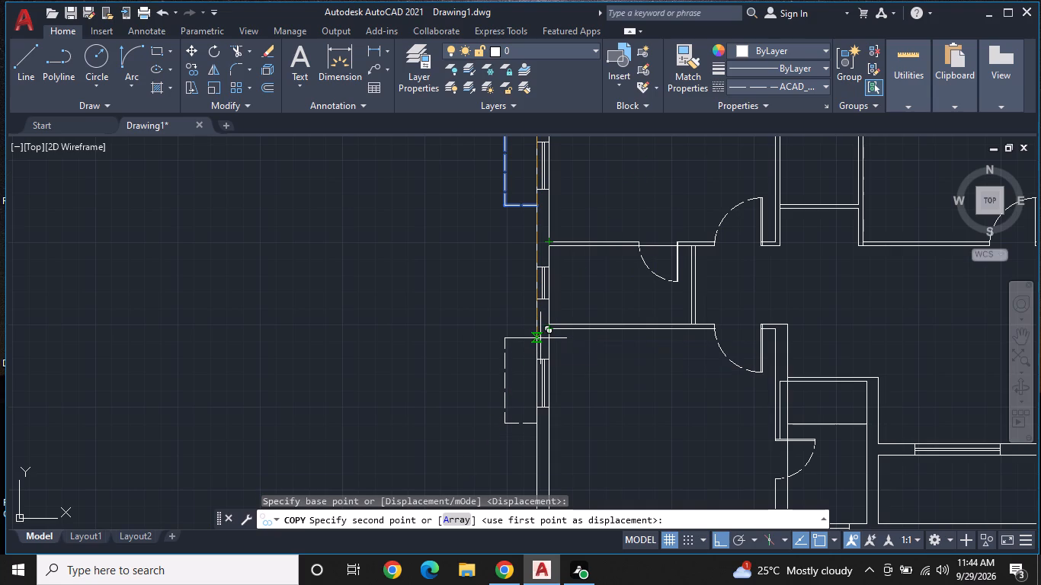
pyautogui.moveTo(556, 363); pyautogui.dragTo(563, 261, button='middle')
pyautogui.scroll(-1, 568, 270)
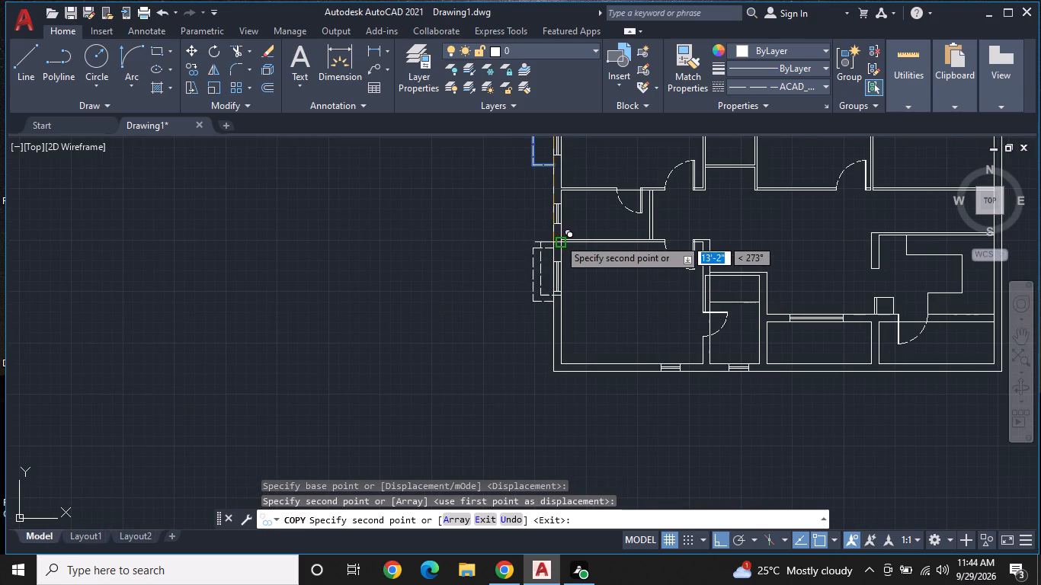
pyautogui.moveTo(559, 245); pyautogui.dragTo(551, 263, button='middle')
pyautogui.press('Escape')
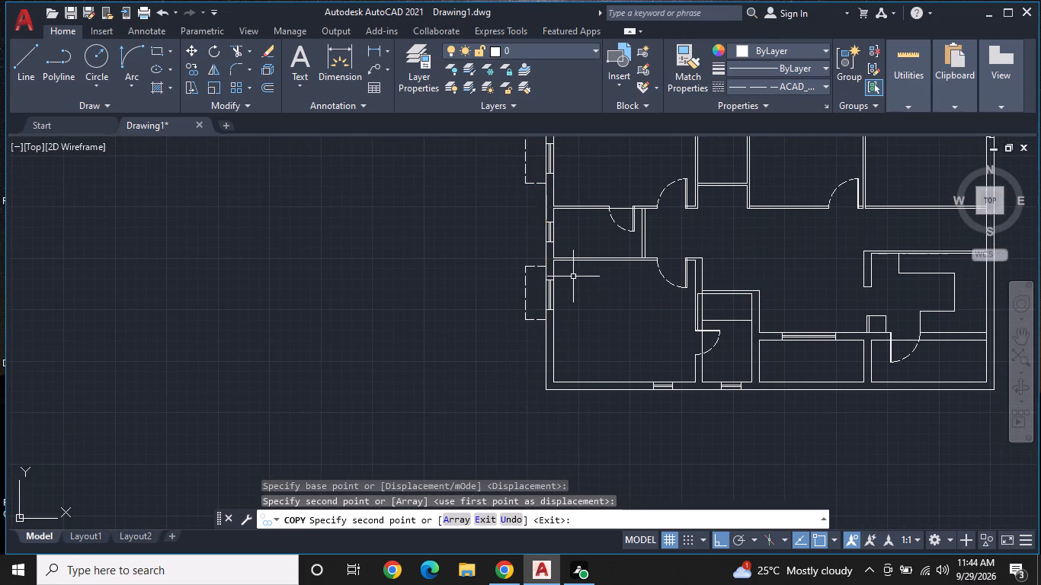
# Draw a dashed three-sided outline about 3'-9" wide and 2' deep outside the westernmost window of the south wall.
pyautogui.scroll(1, 738, 421)
pyautogui.press('space')
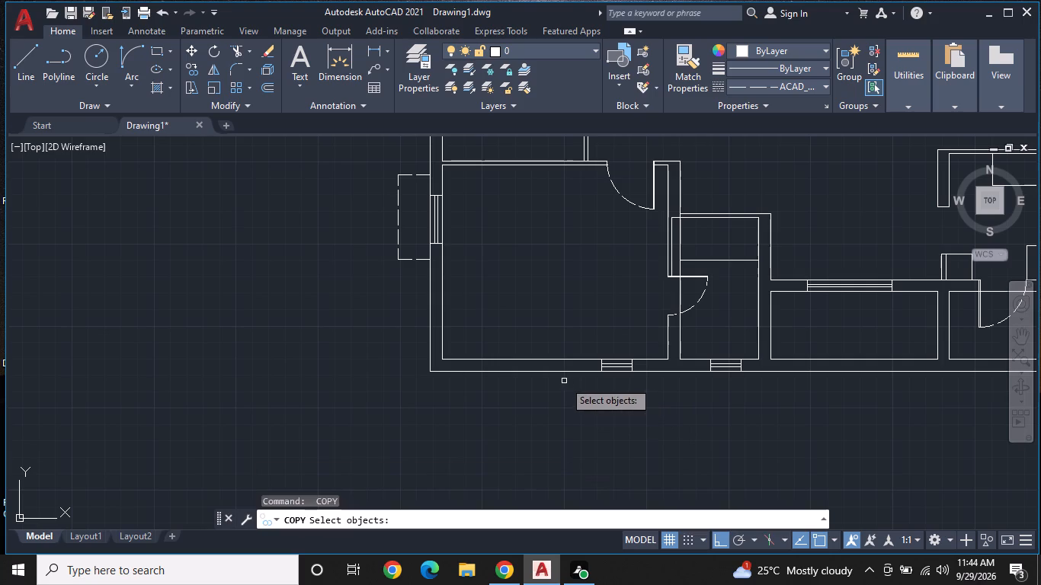
pyautogui.press('space')
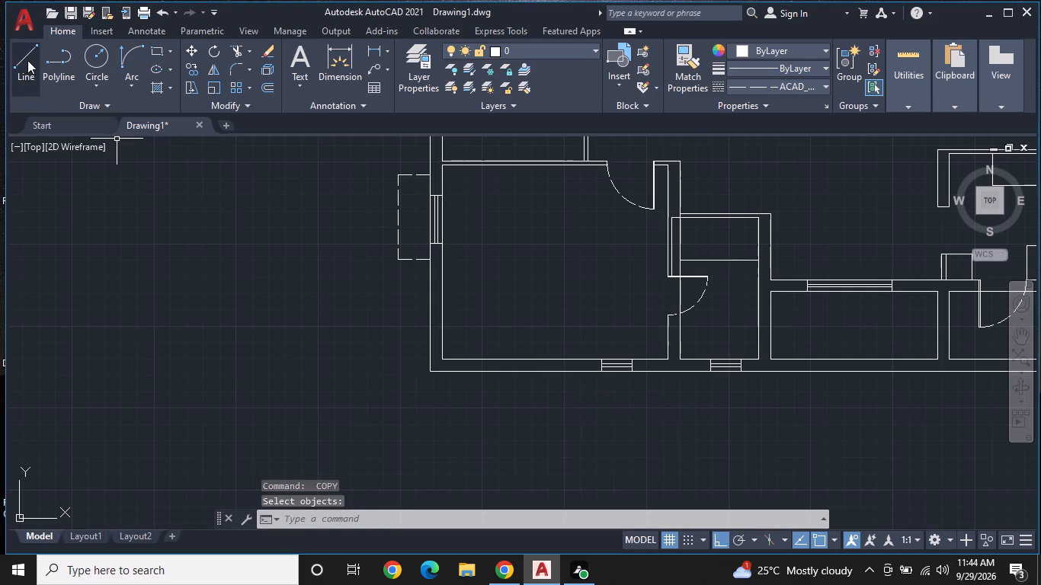
pyautogui.click(28, 60)
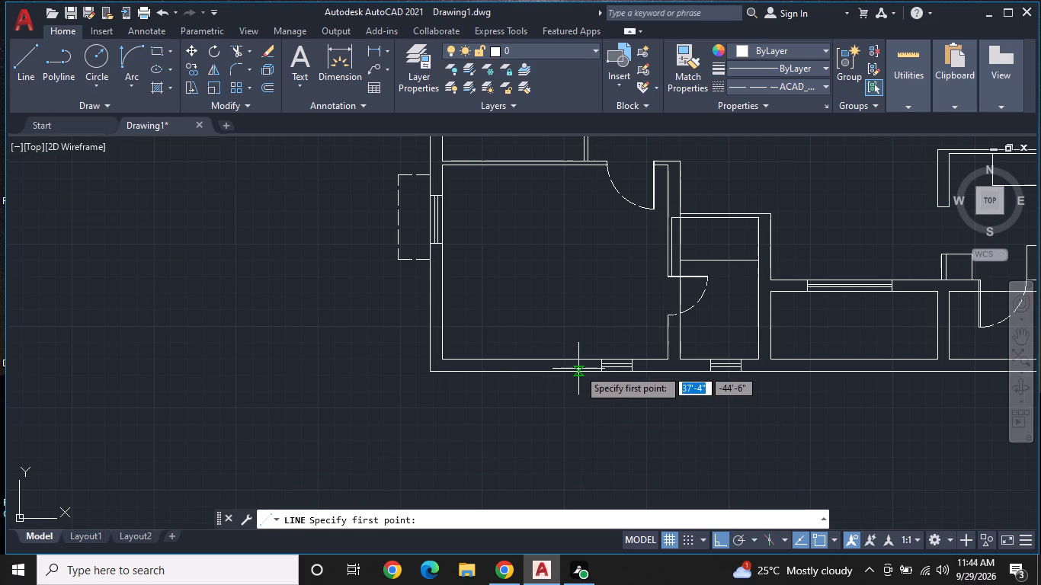
pyautogui.click(587, 373)
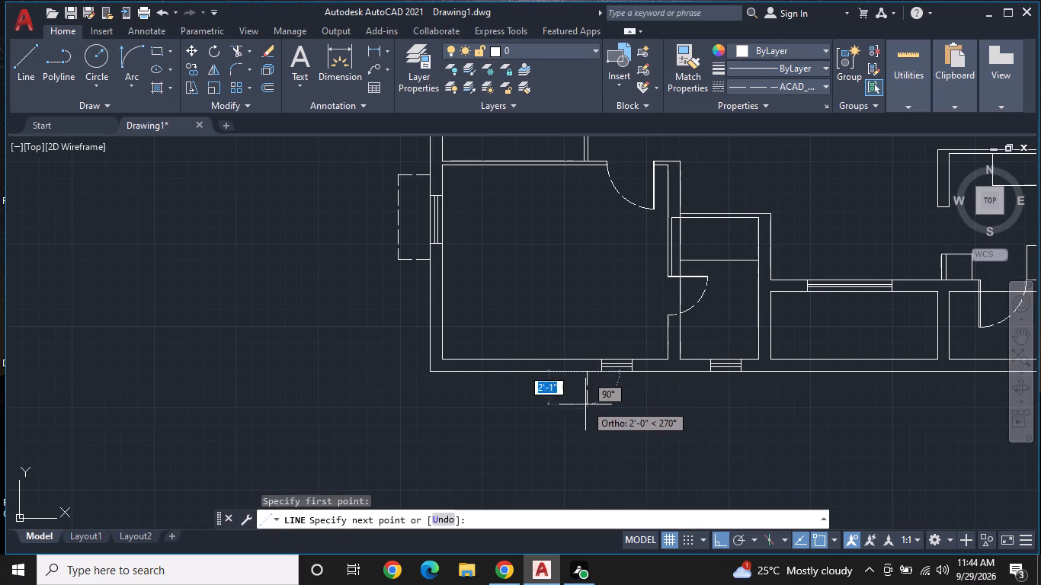
pyautogui.click(585, 404)
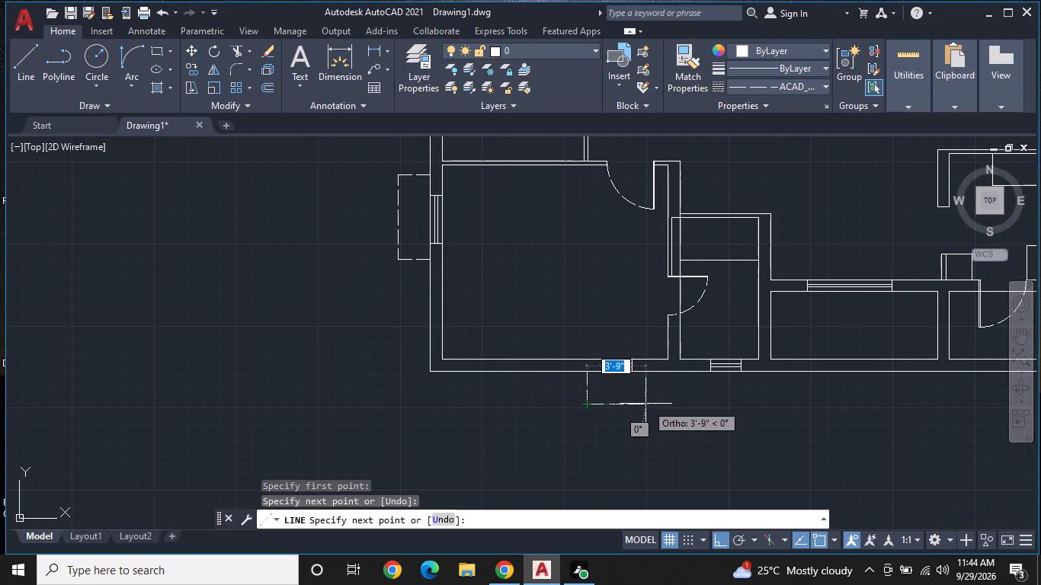
pyautogui.click(645, 404)
pyautogui.click(644, 372)
pyautogui.press('space')
# Copy the south wall's dashed outline east along the wall's outer face to the adjacent small window.
pyautogui.click(645, 392)
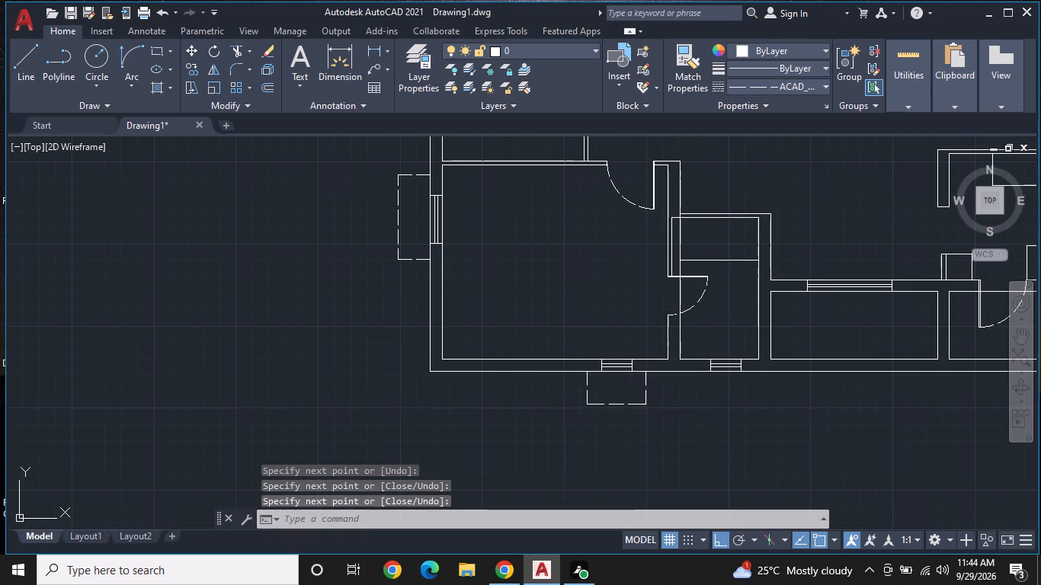
pyautogui.click(608, 404)
pyautogui.click(588, 388)
pyautogui.rightClick(587, 388)
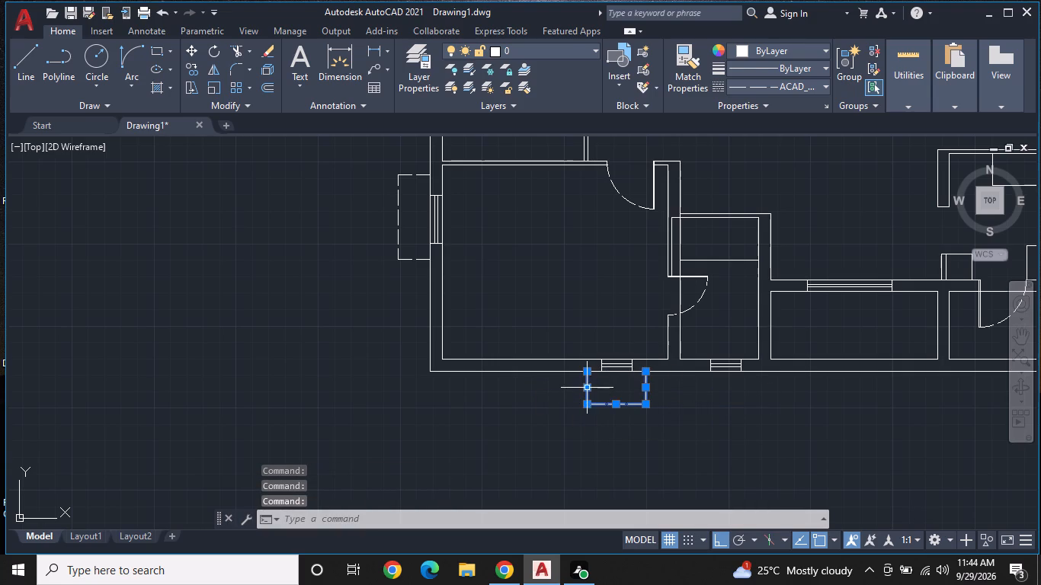
pyautogui.click(649, 158)
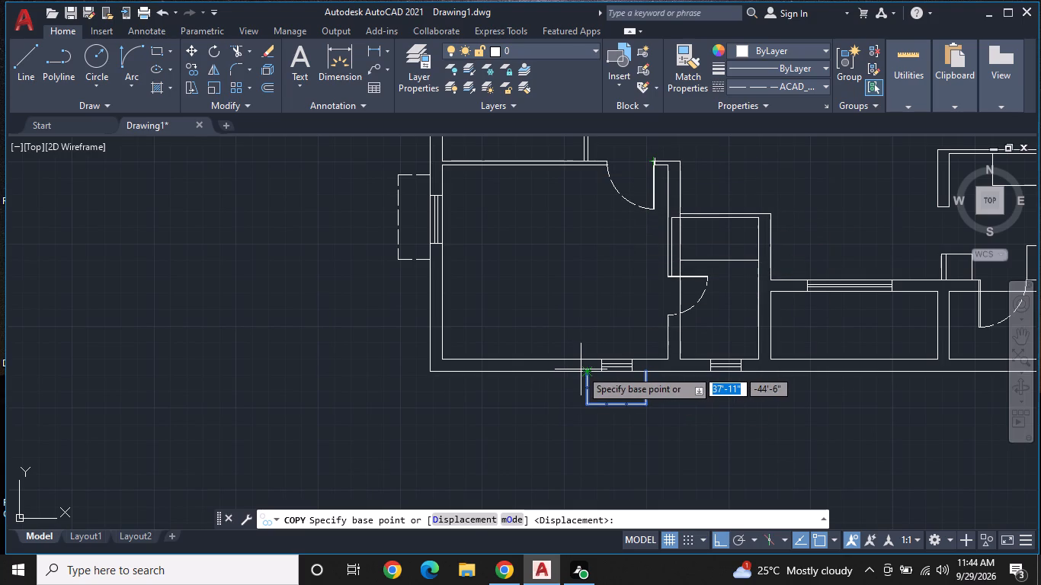
pyautogui.click(585, 370)
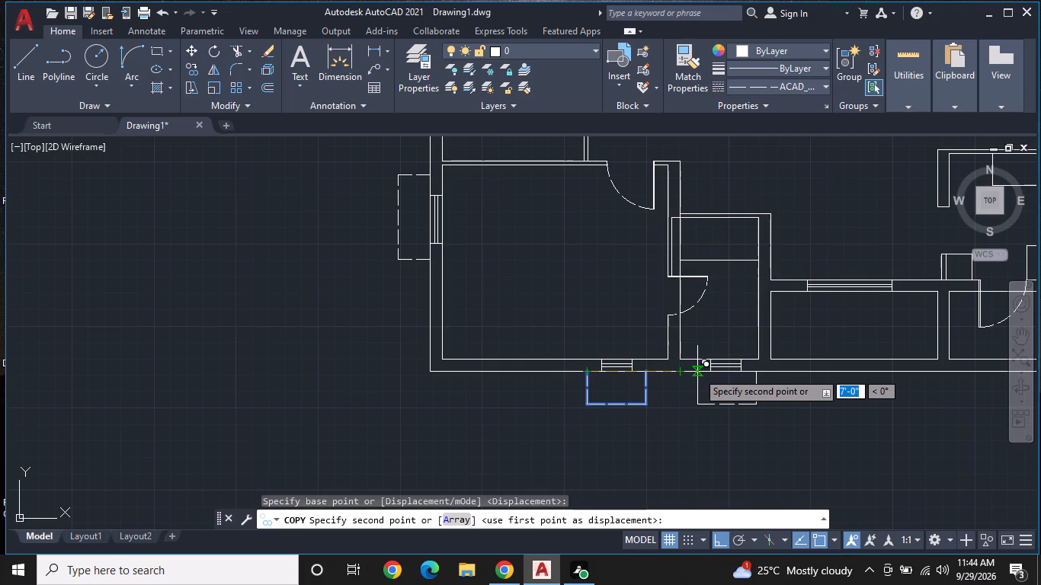
pyautogui.click(693, 369)
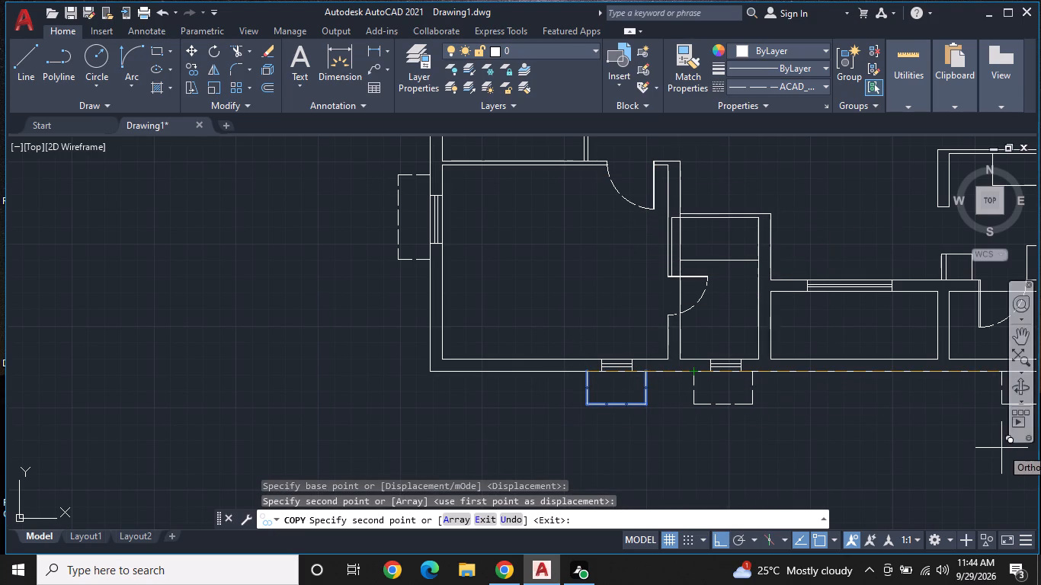
pyautogui.moveTo(960, 443); pyautogui.dragTo(638, 447, button='middle')
pyautogui.middleClick(638, 447)
pyautogui.scroll(-1, 689, 423)
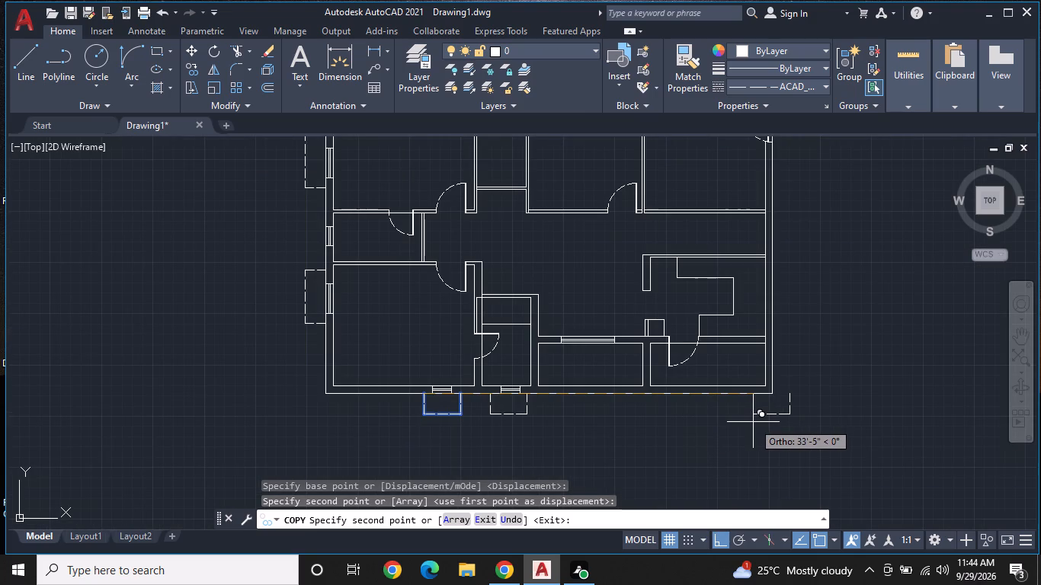
pyautogui.press('Escape')
# Insert the Bed - Queen block at scale 1 and rotation 0 in the northwest room, between its two windows.
pyautogui.moveTo(745, 419); pyautogui.dragTo(797, 440, button='middle')
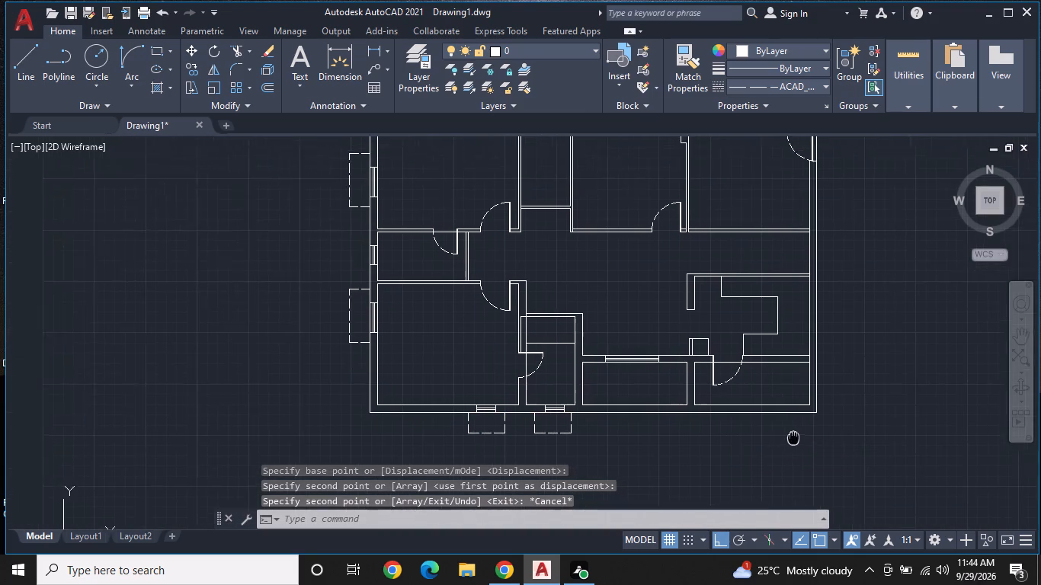
pyautogui.moveTo(797, 440); pyautogui.dragTo(812, 444, button='middle')
pyautogui.scroll(-1, 736, 425)
pyautogui.moveTo(707, 418); pyautogui.dragTo(709, 418, button='middle')
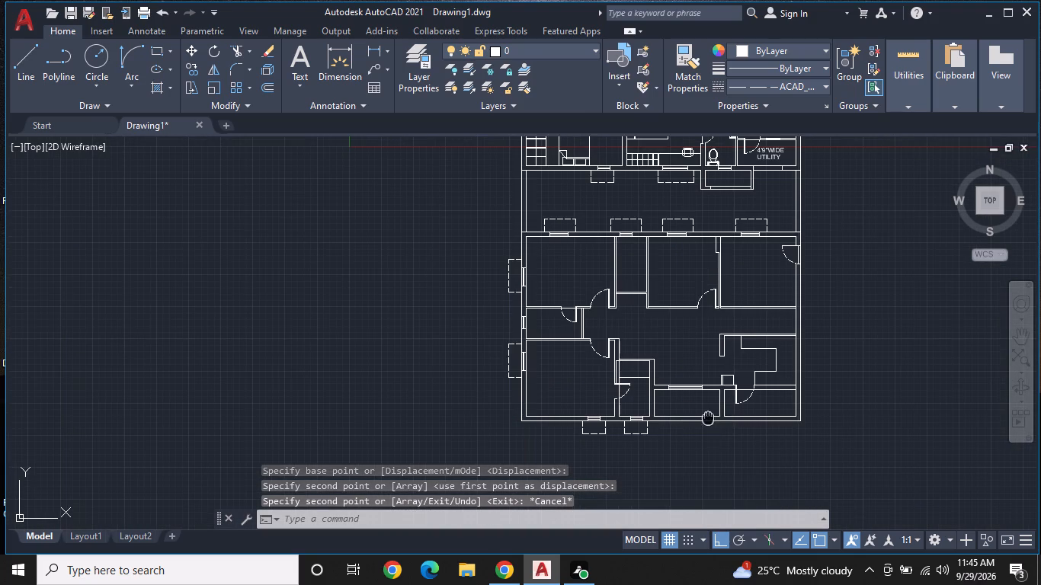
pyautogui.moveTo(709, 418); pyautogui.dragTo(801, 451, button='middle')
pyautogui.moveTo(744, 398); pyautogui.dragTo(709, 420, button='middle')
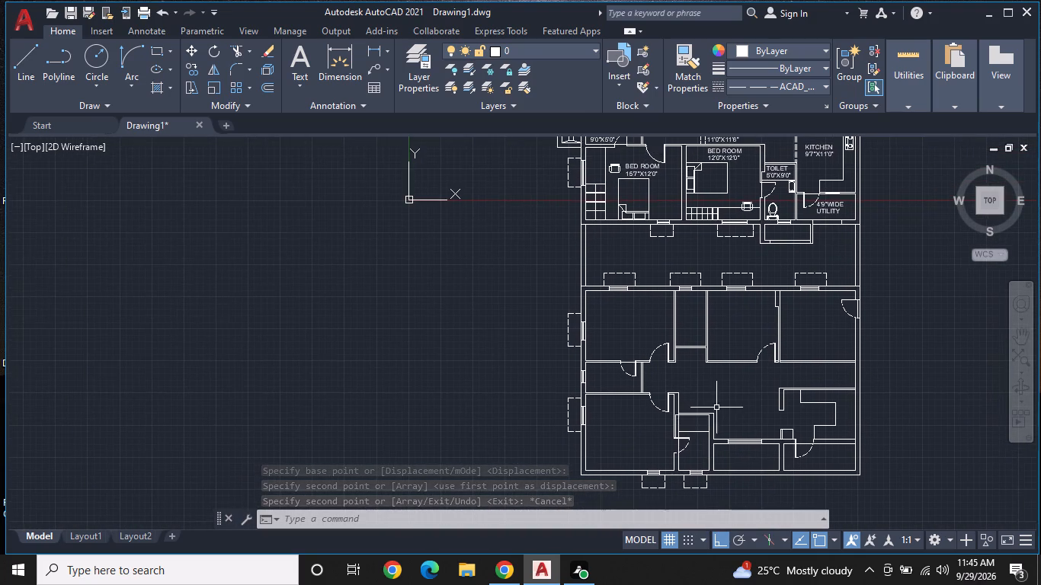
pyautogui.scroll(1, 716, 408)
pyautogui.scroll(1, 709, 345)
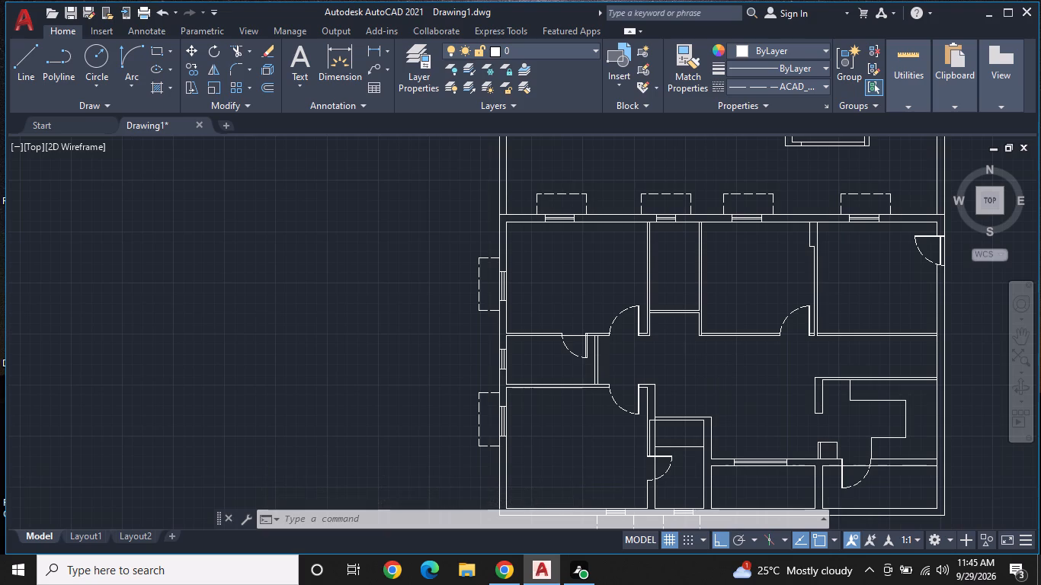
pyautogui.moveTo(709, 345); pyautogui.dragTo(793, 375, button='middle')
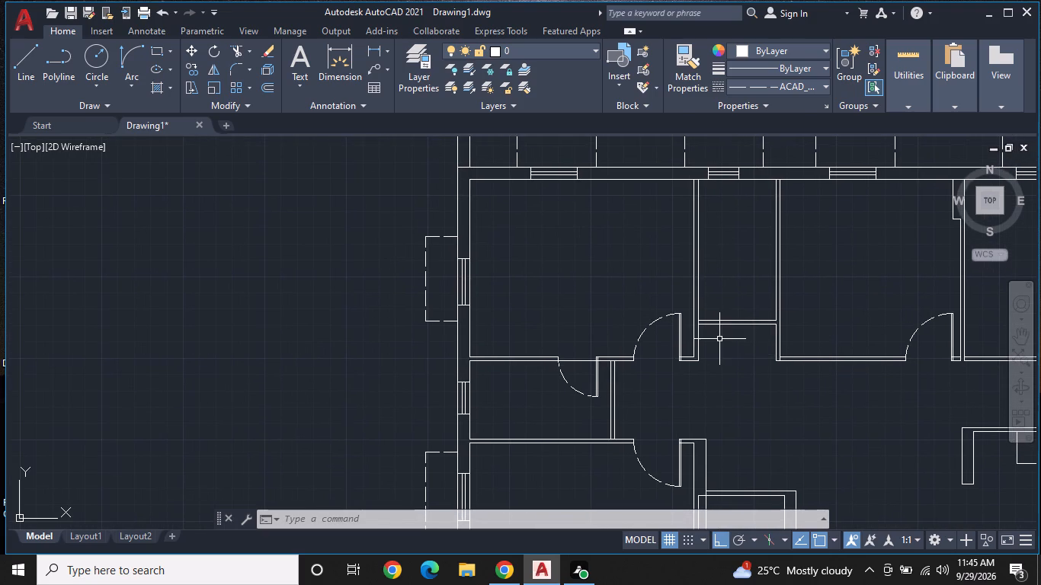
pyautogui.scroll(1, 624, 232)
pyautogui.moveTo(623, 232); pyautogui.dragTo(647, 250, button='middle')
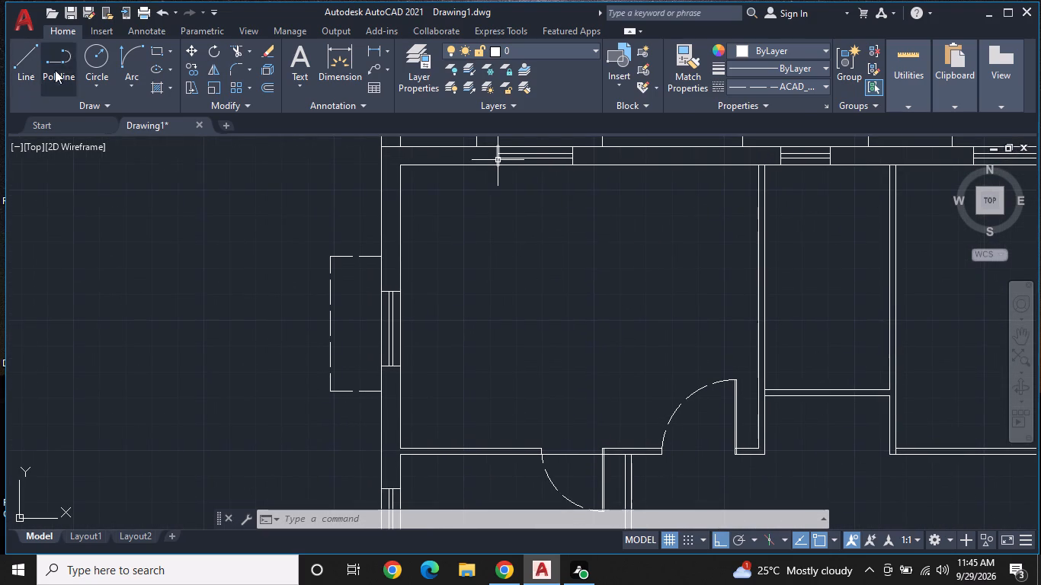
pyautogui.click(103, 30)
pyautogui.click(29, 75)
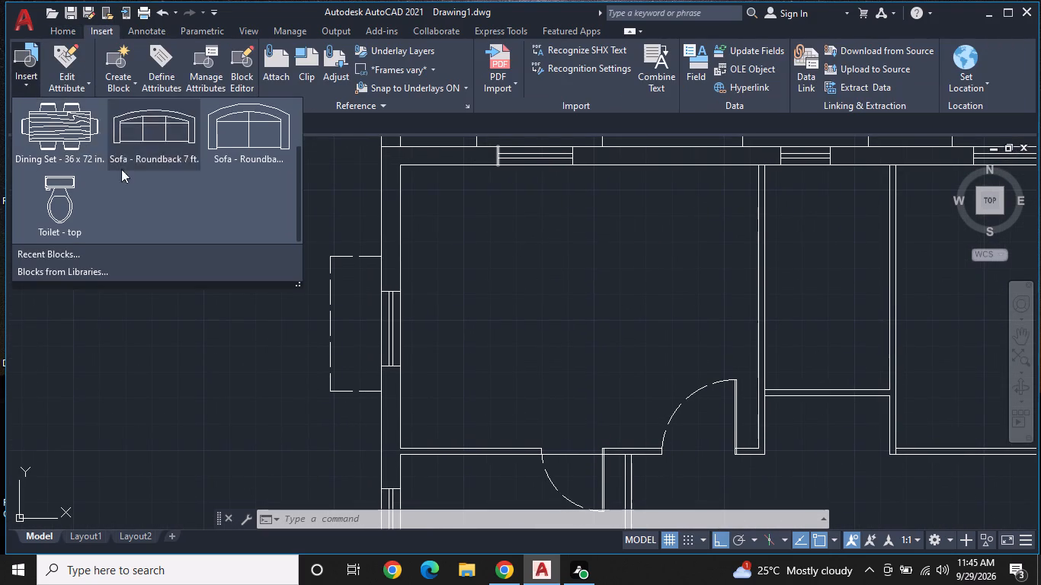
pyautogui.scroll(6, 166, 152)
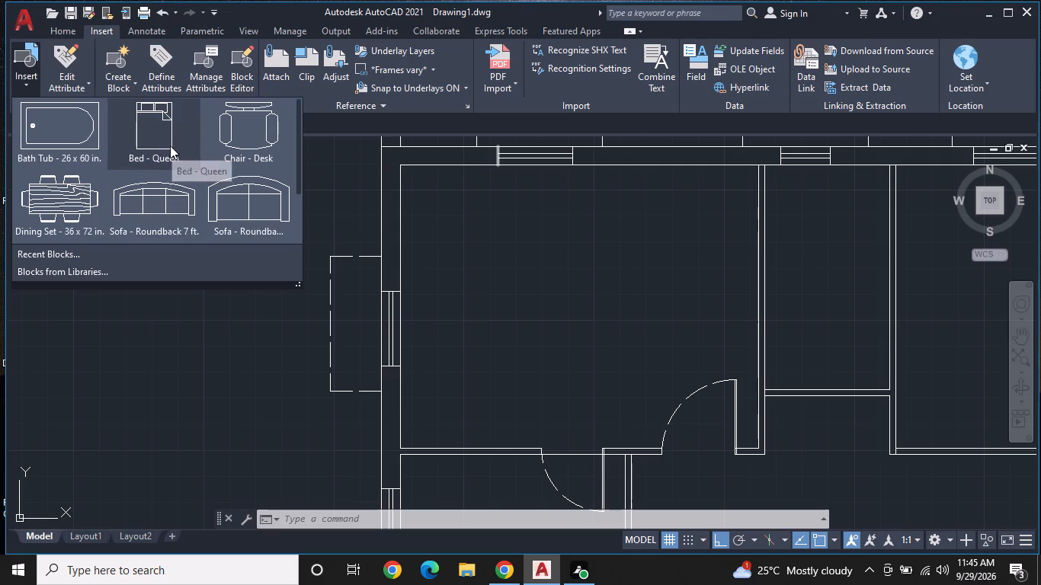
pyautogui.click(166, 136)
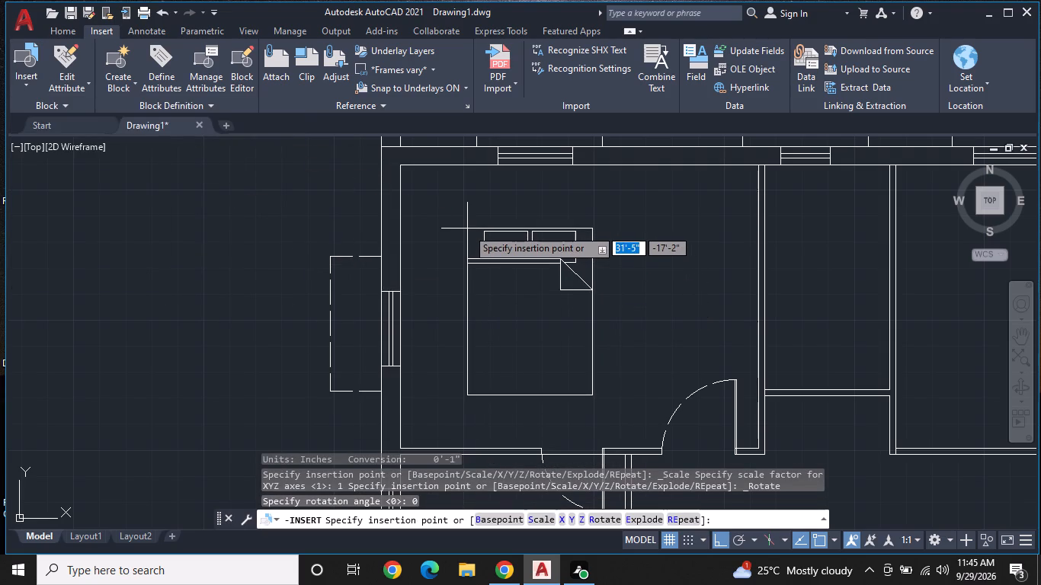
pyautogui.click(467, 229)
# Insert the Toilet - top block against the north wall of the narrow room east of the northwest bedroom.
pyautogui.click(33, 79)
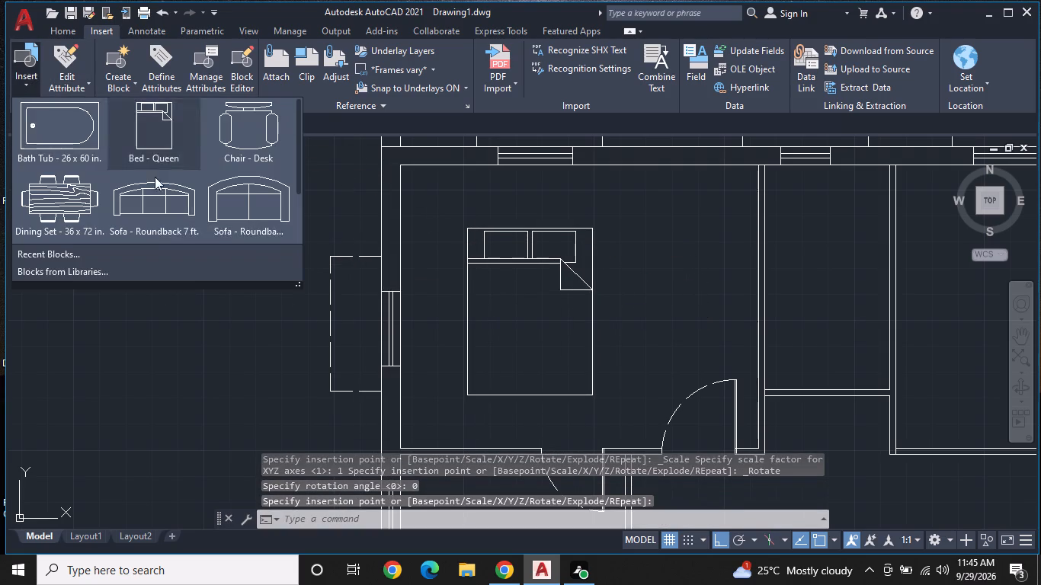
pyautogui.scroll(-3, 254, 186)
pyautogui.click(69, 216)
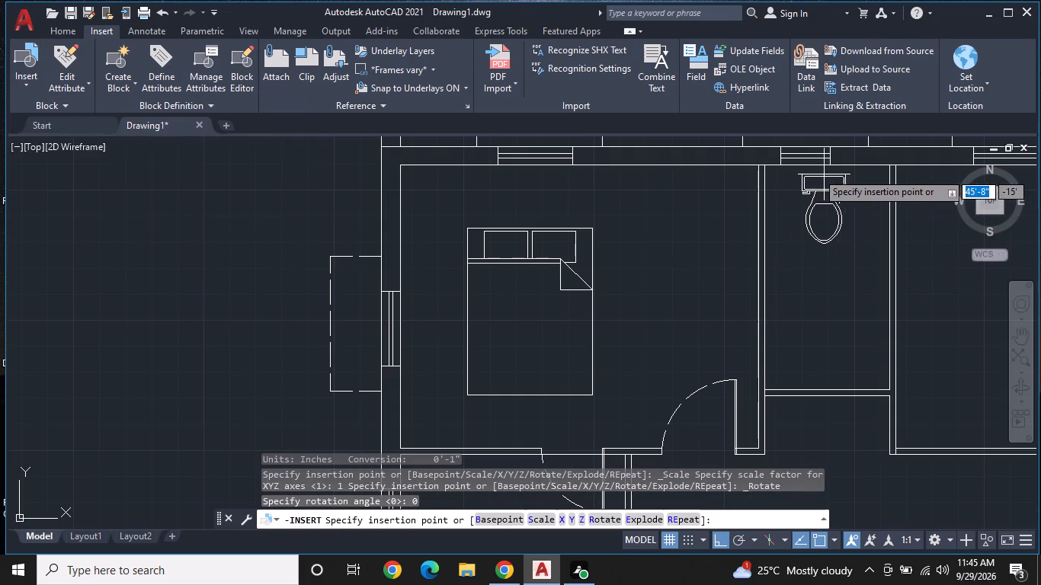
pyautogui.click(859, 168)
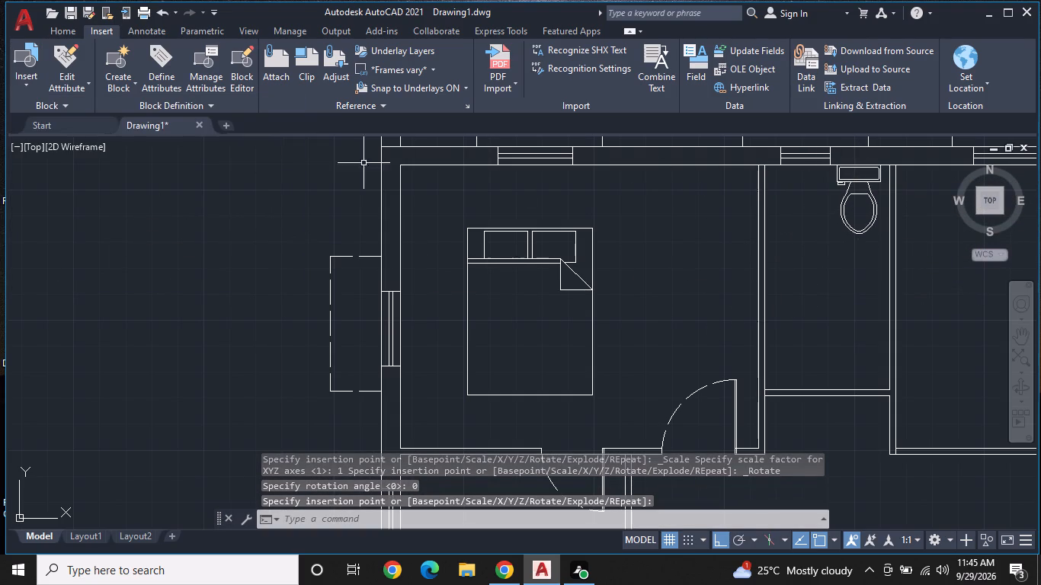
# Insert the Bath Tub - 26 x 60 in. block south of the toilet in the narrow room.
pyautogui.click(26, 82)
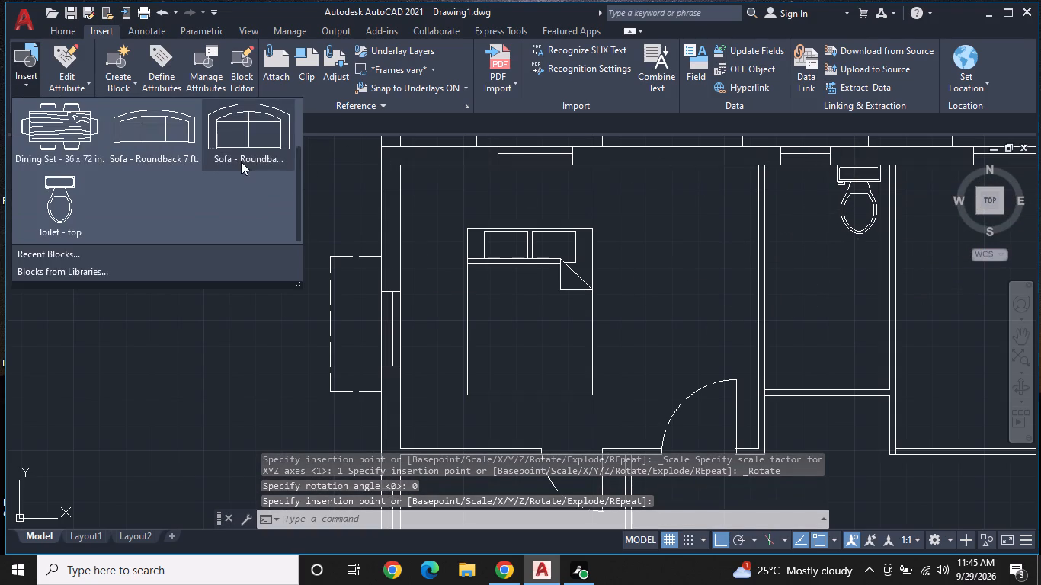
pyautogui.scroll(5, 241, 161)
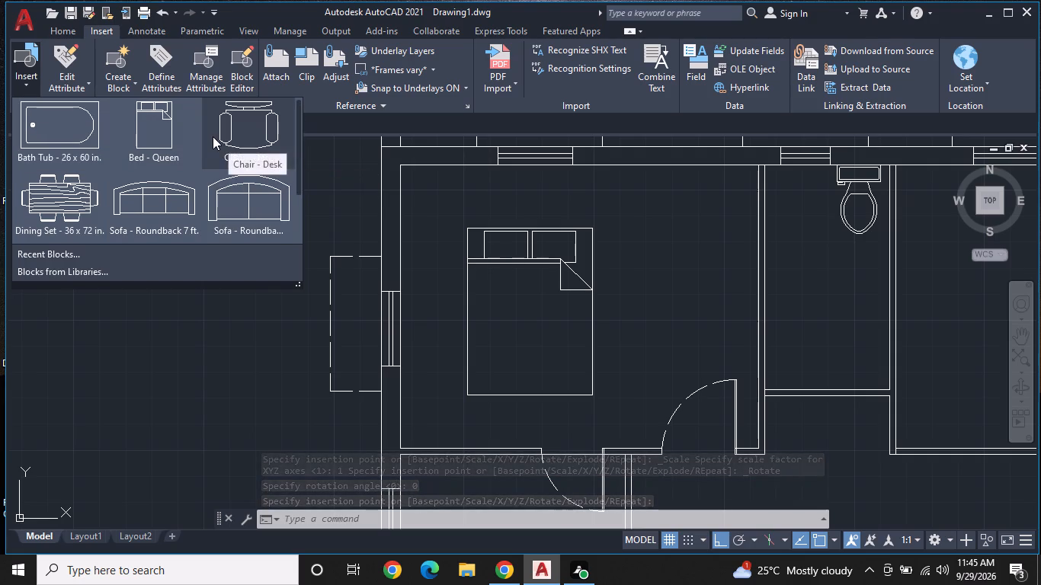
pyautogui.click(84, 126)
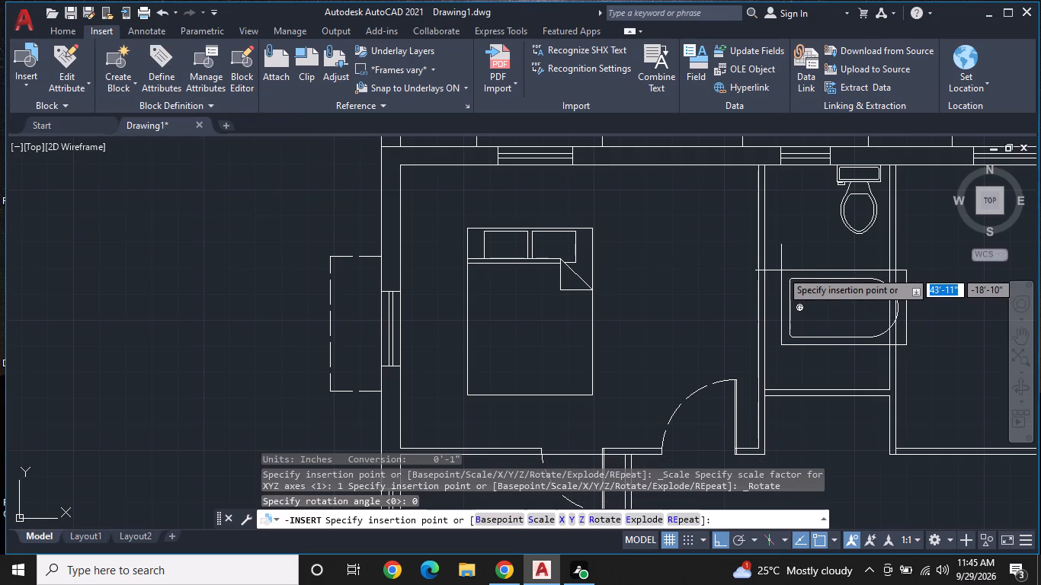
pyautogui.click(781, 270)
# Insert a second Bed - Queen block in the room just east of the toilet room.
pyautogui.scroll(-1, 820, 299)
pyautogui.moveTo(832, 331); pyautogui.dragTo(531, 327, button='middle')
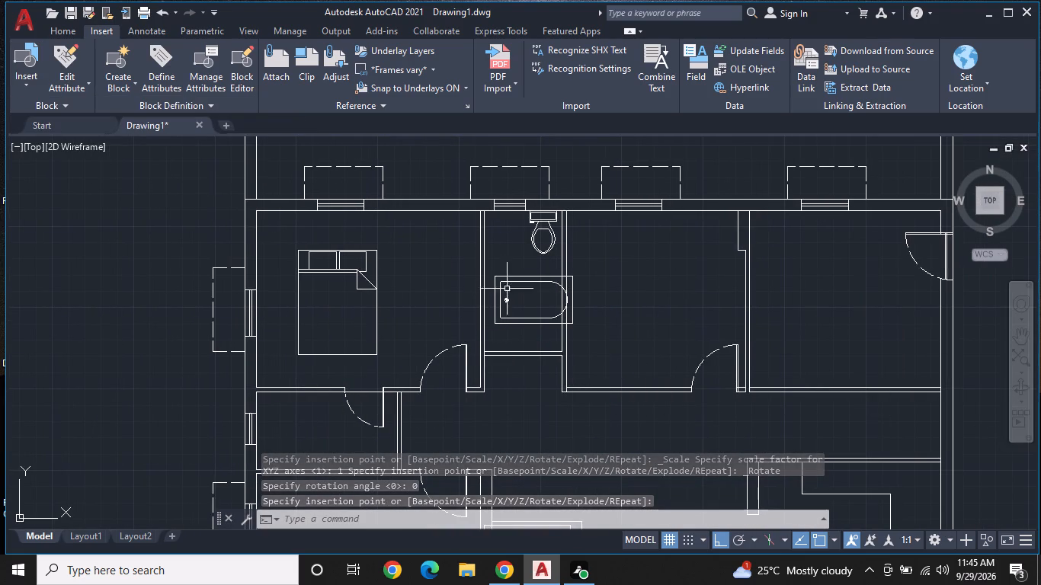
pyautogui.click(15, 79)
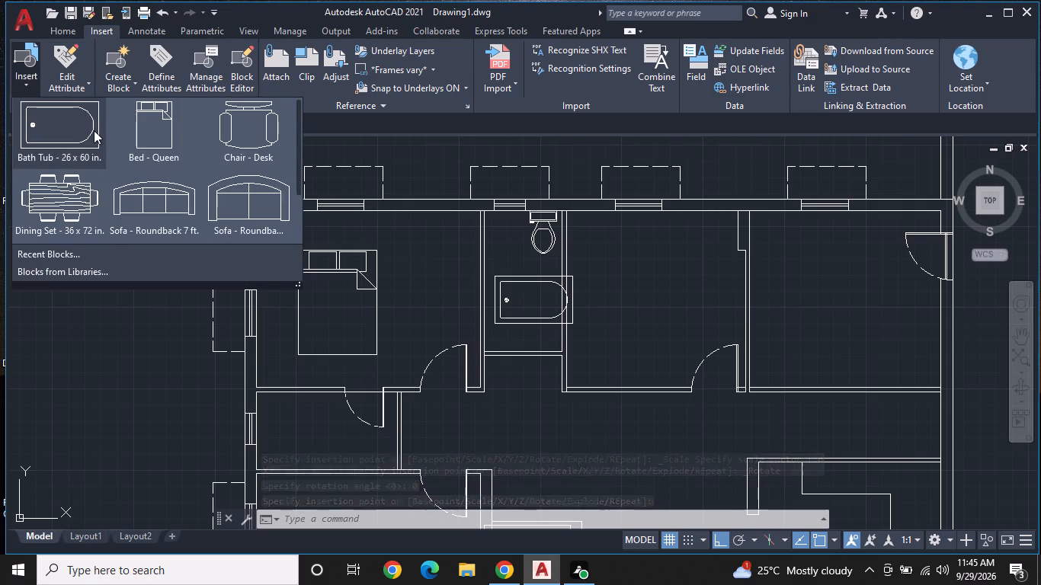
pyautogui.click(151, 137)
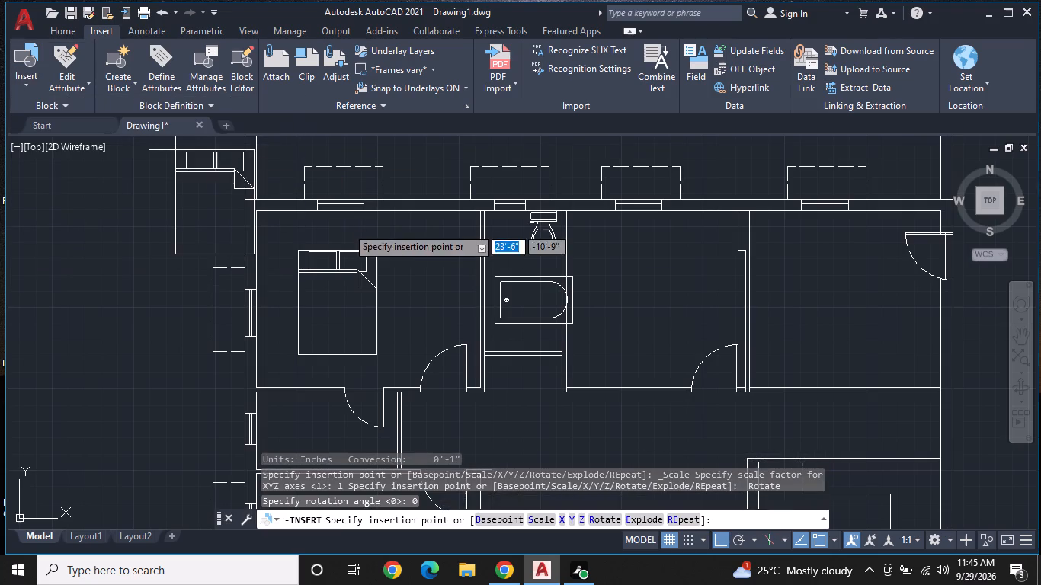
pyautogui.click(613, 253)
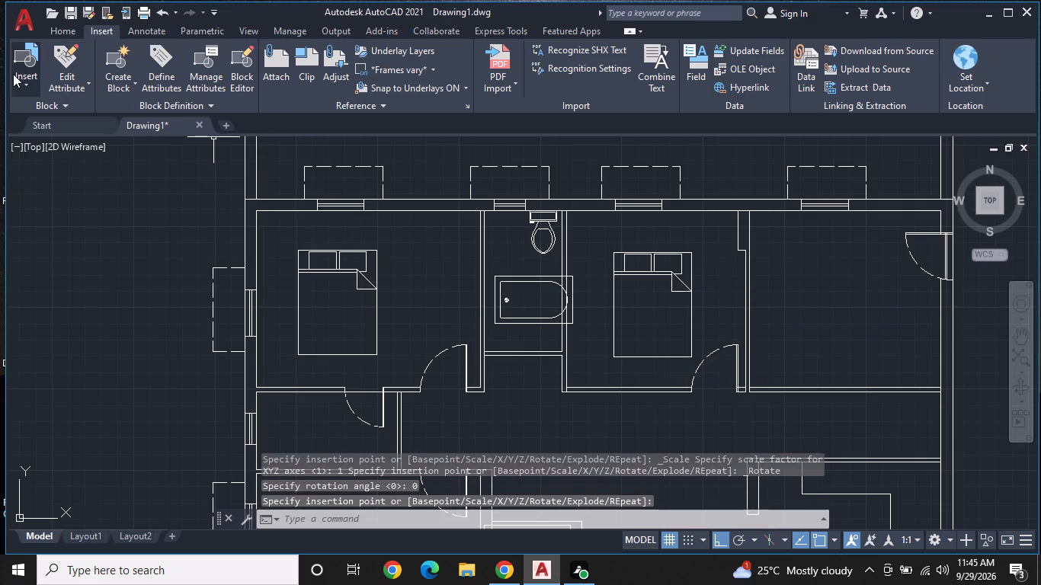
# Insert the Sofa - Roundback 7 ft. block and move it into the northeast room with Ortho off.
pyautogui.click(13, 74)
pyautogui.doubleClick(163, 183)
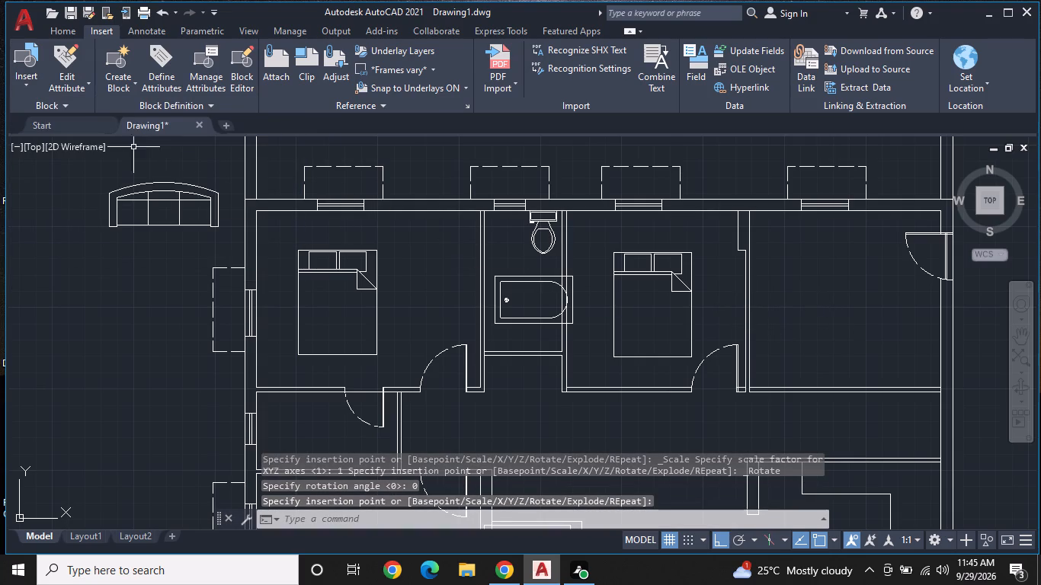
pyautogui.click(130, 202)
pyautogui.click(164, 184)
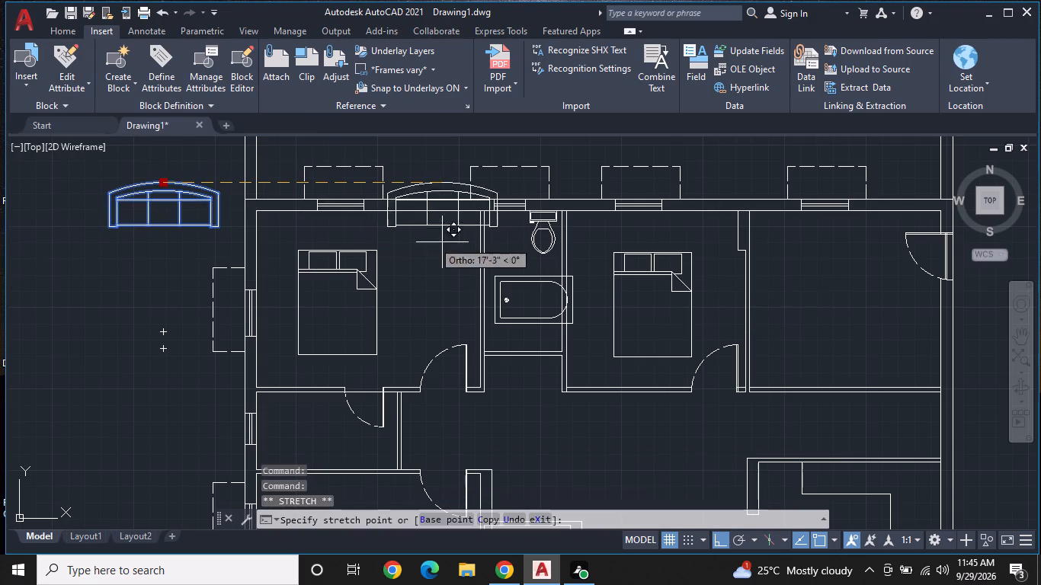
pyautogui.press('F8')
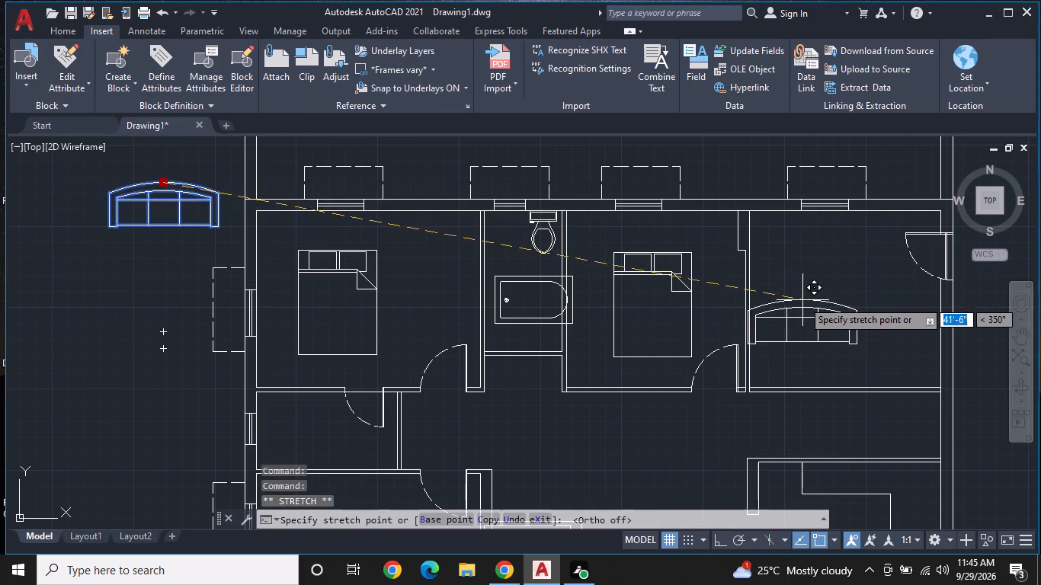
pyautogui.click(819, 251)
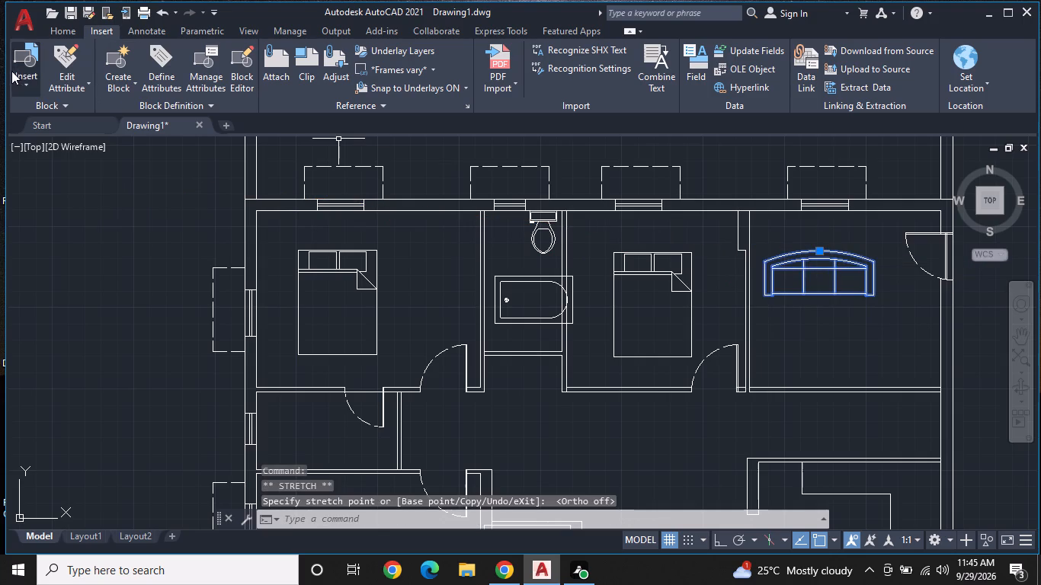
# Insert the Sofa - Roundback Loveseat 5 ft. block below the northeast room's window, just north of the 7 ft. sofa.
pyautogui.click(21, 78)
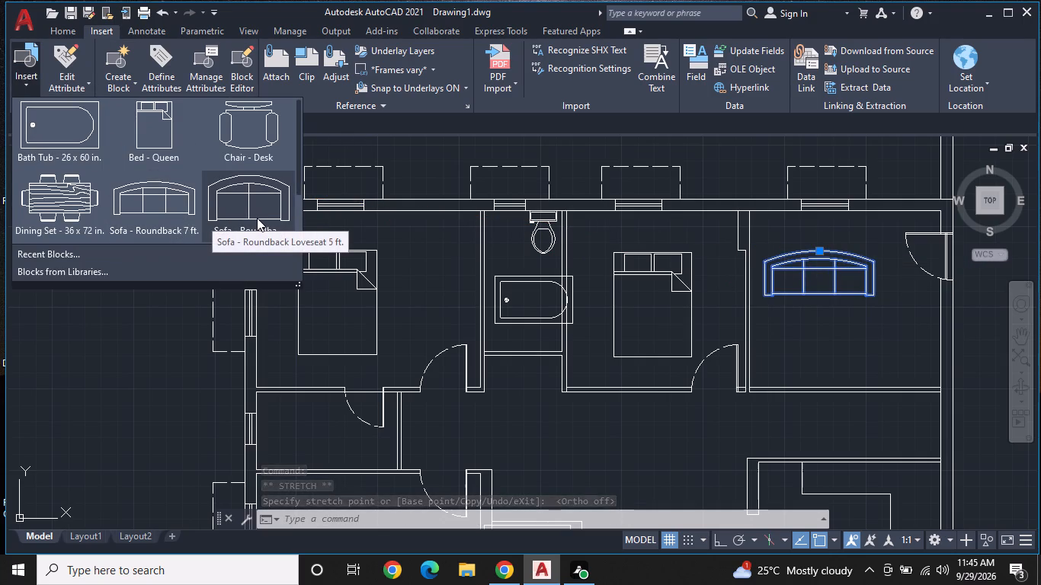
pyautogui.click(245, 207)
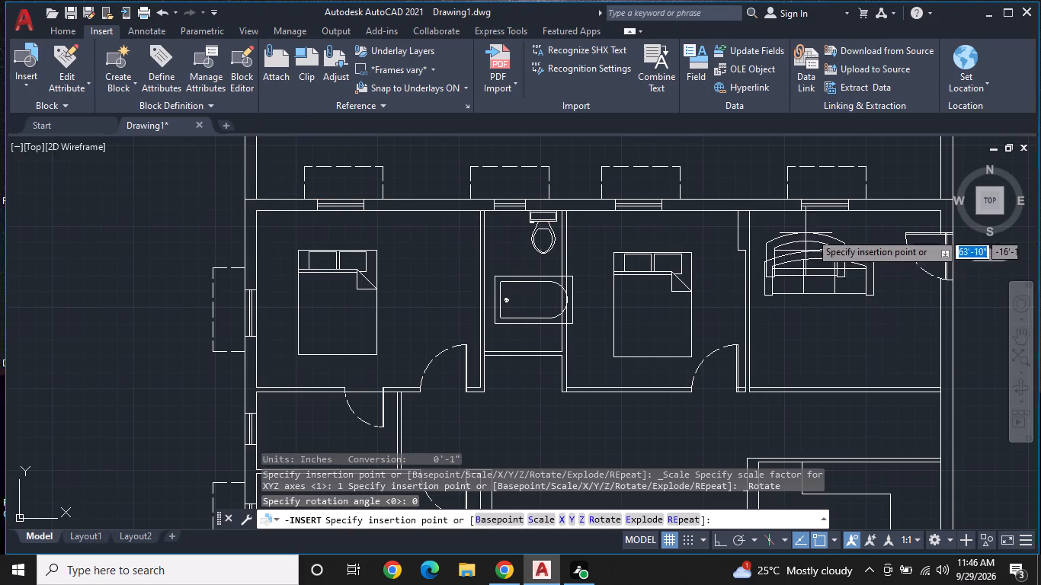
pyautogui.click(834, 219)
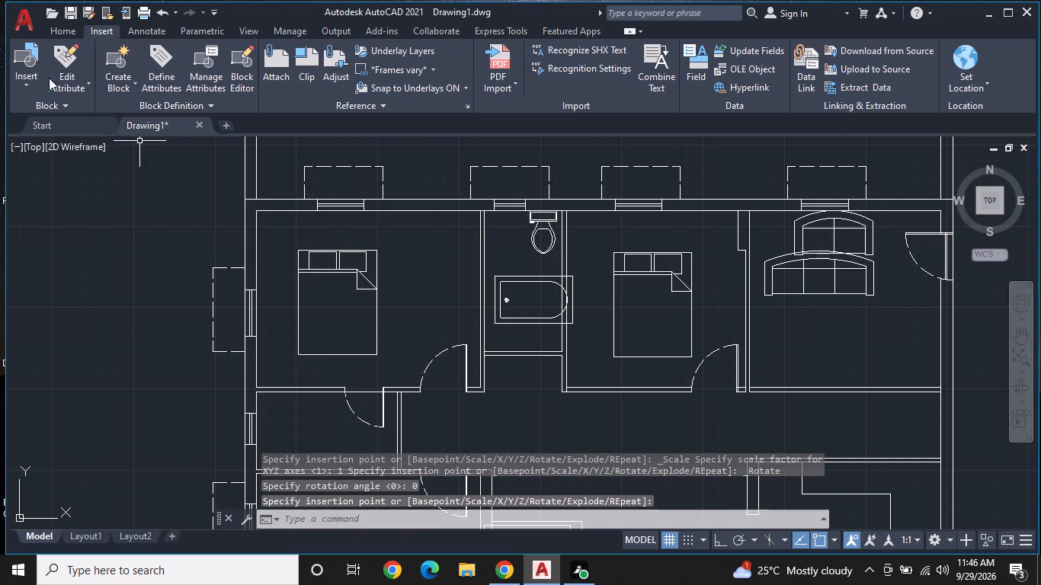
# Open the block gallery for another furniture insertion.
pyautogui.click(21, 88)
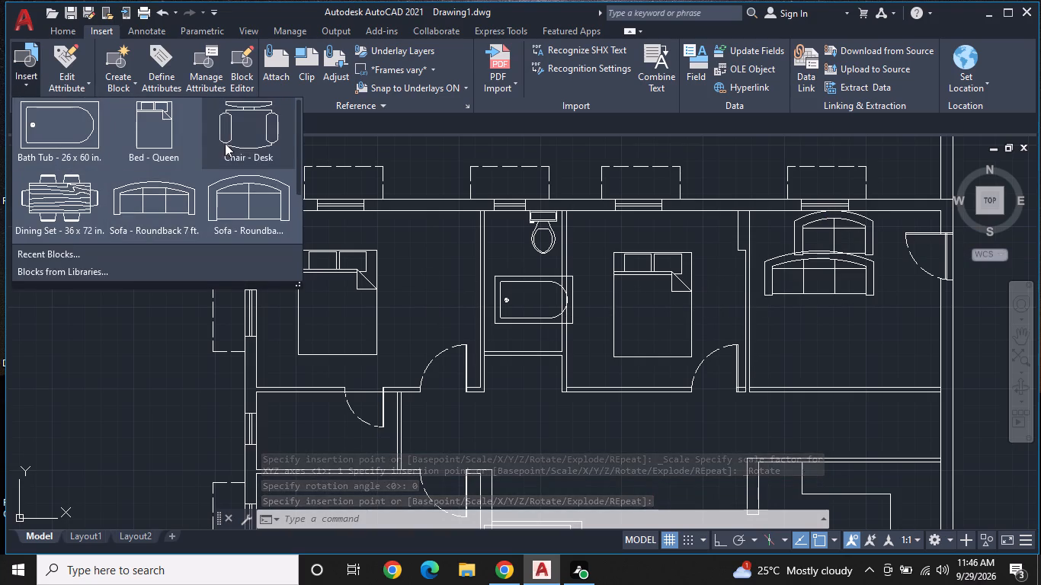
# Insert a Chair - Desk block in the upper-right room of the plan, below the two sofas.
pyautogui.click(225, 142)
pyautogui.click(851, 324)
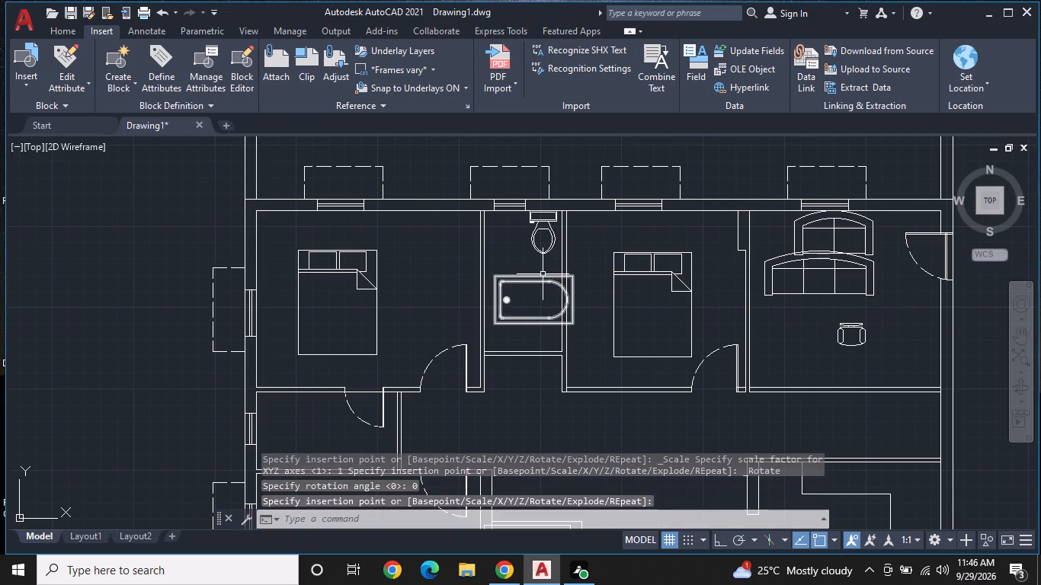
# Insert a Dining Set - 36 x 72 in. block in the central open area at about 55'-2", -32'-10".
pyautogui.moveTo(498, 308); pyautogui.dragTo(547, 188, button='middle')
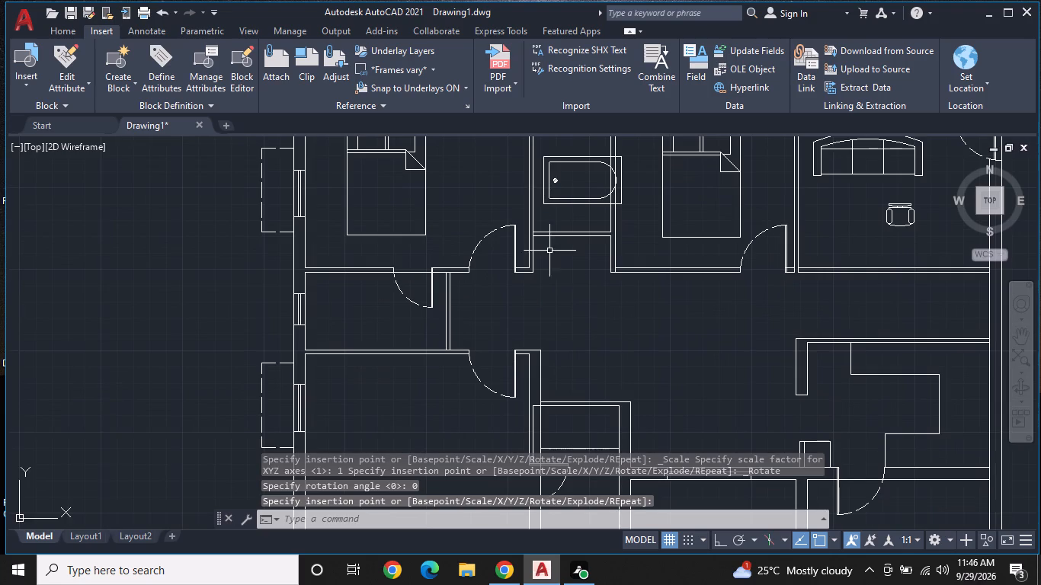
pyautogui.moveTo(559, 281); pyautogui.dragTo(578, 253, button='middle')
pyautogui.click(27, 84)
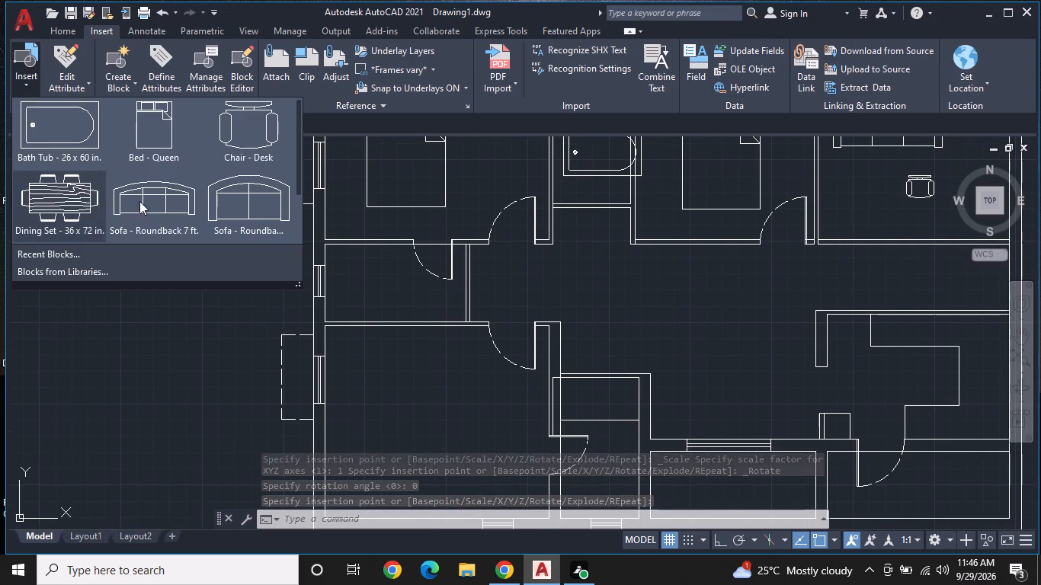
pyautogui.click(45, 190)
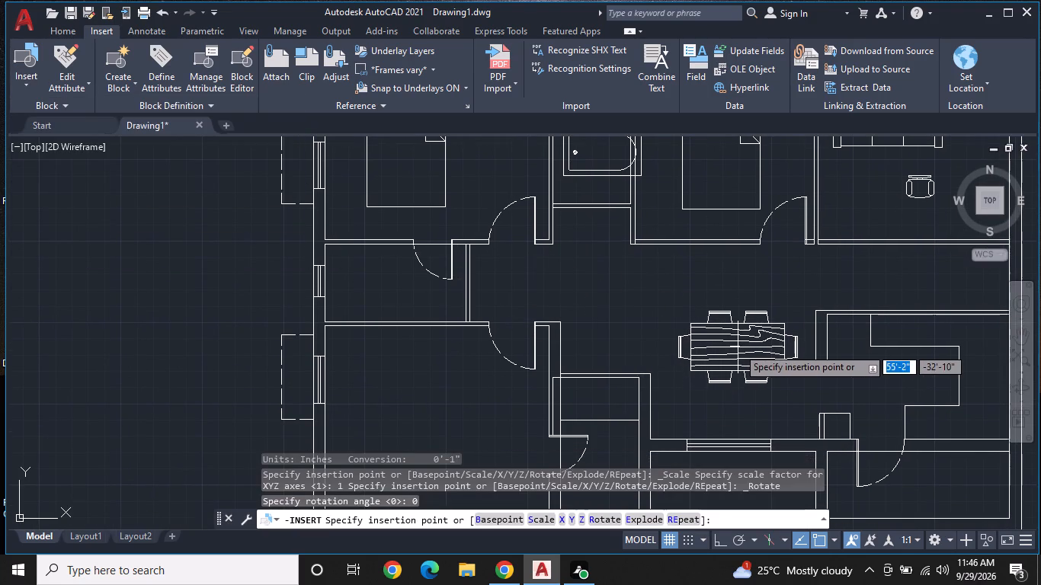
pyautogui.click(738, 347)
# Insert a Bath Tub - 26 x 60 in. block in the small left-hand bathroom, below its door.
pyautogui.moveTo(530, 310); pyautogui.dragTo(541, 266, button='middle')
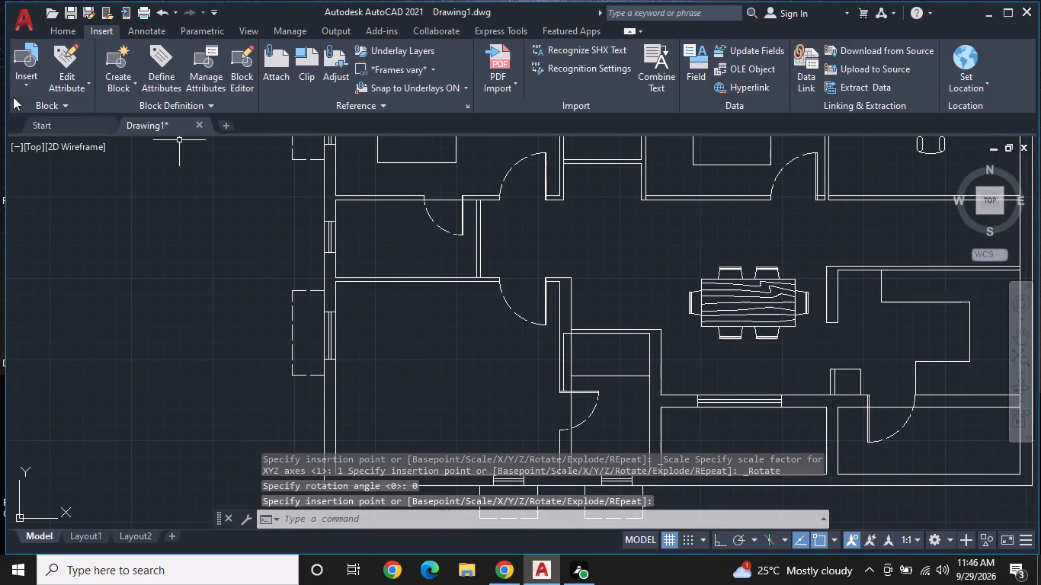
pyautogui.click(17, 83)
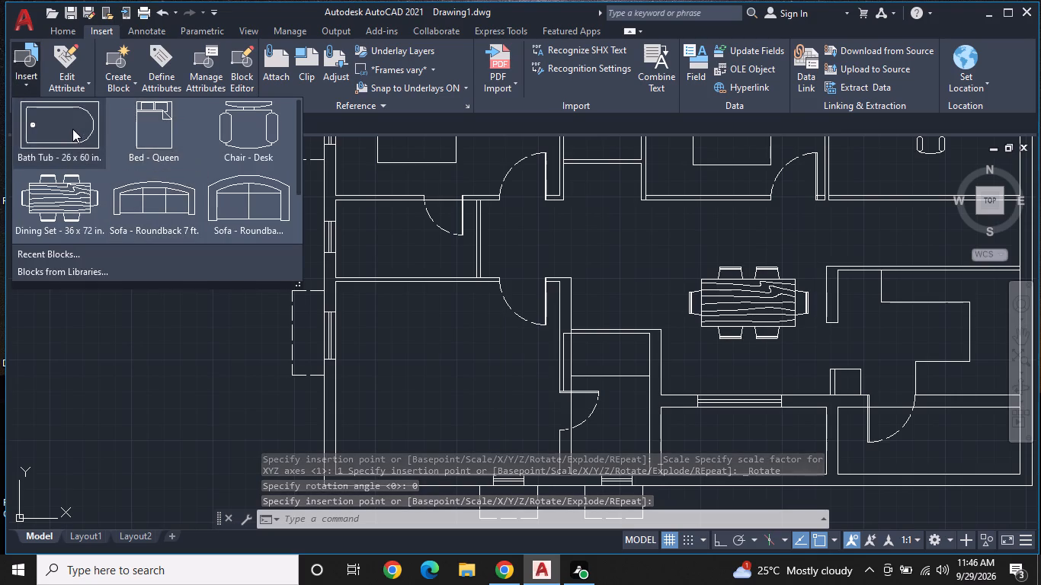
pyautogui.click(69, 129)
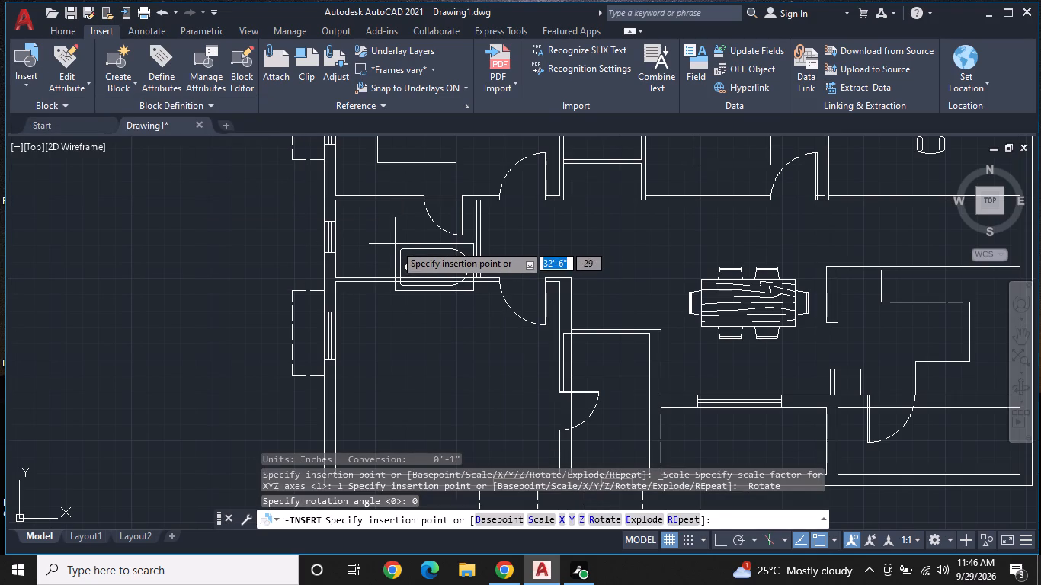
pyautogui.click(402, 241)
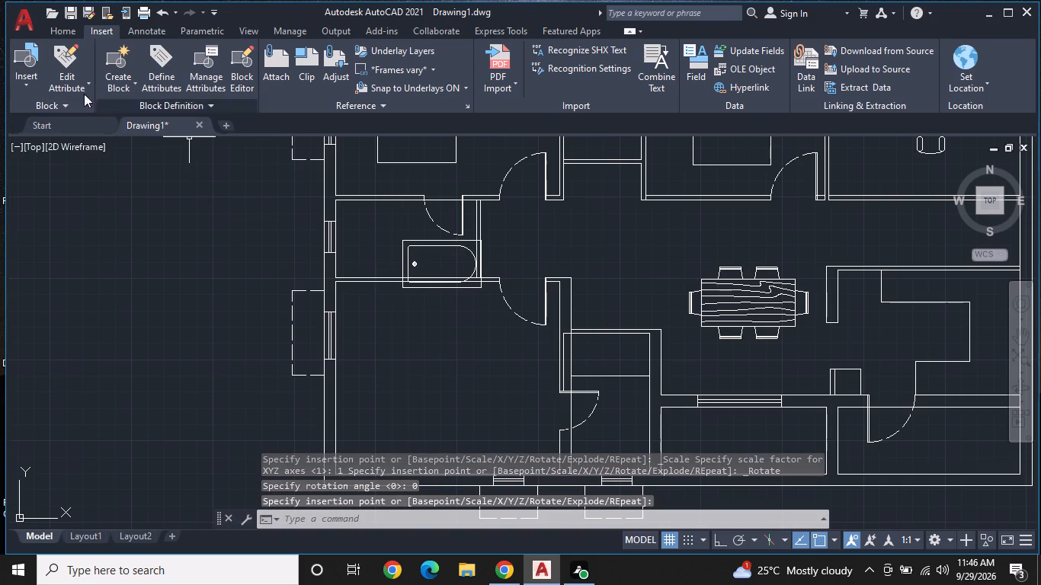
# Insert a Toilet - top block in the small left-hand bathroom near the window, at about 30'-3", -27'-1".
pyautogui.click(29, 79)
pyautogui.scroll(-3, 101, 139)
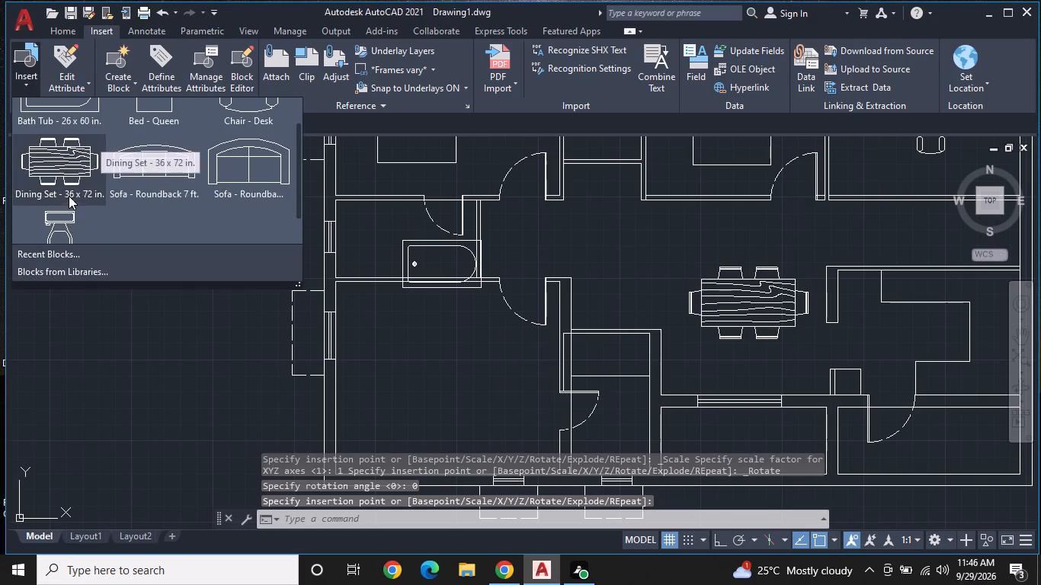
pyautogui.click(61, 215)
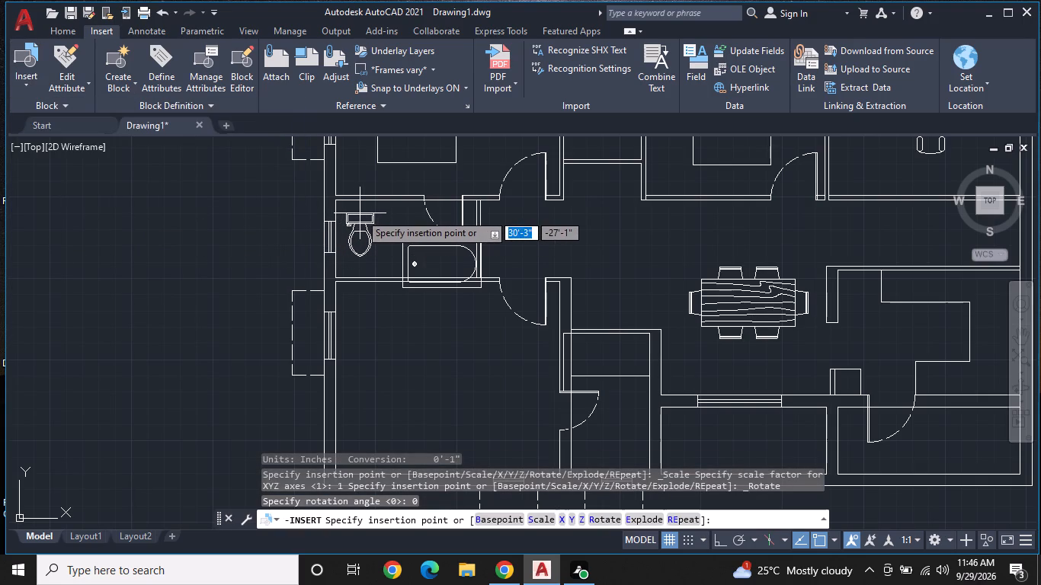
pyautogui.click(360, 213)
# Insert a Bed - Queen block in the middle of the lower-left bedroom.
pyautogui.moveTo(410, 331); pyautogui.dragTo(406, 264, button='middle')
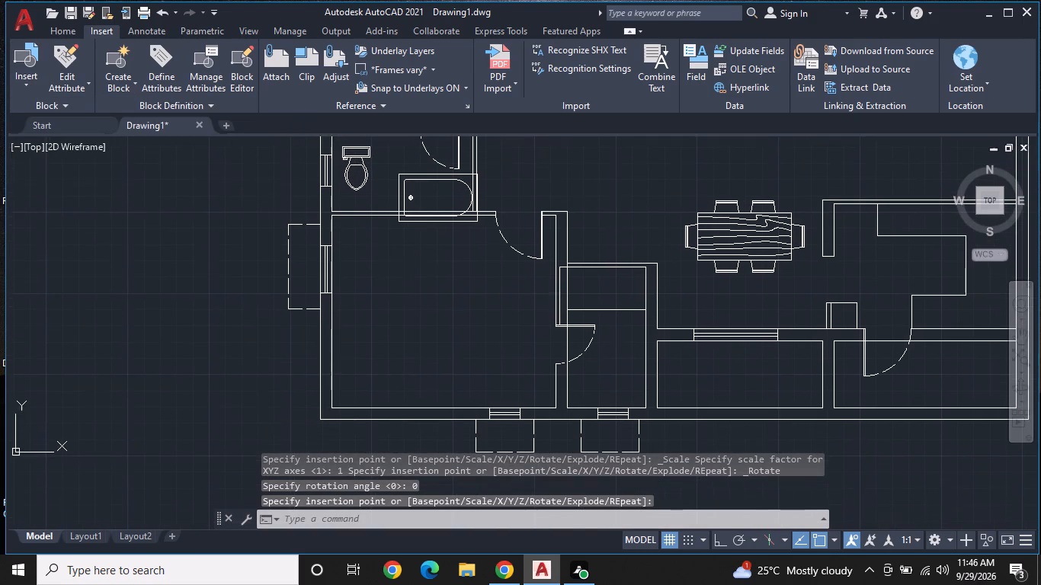
pyautogui.click(22, 82)
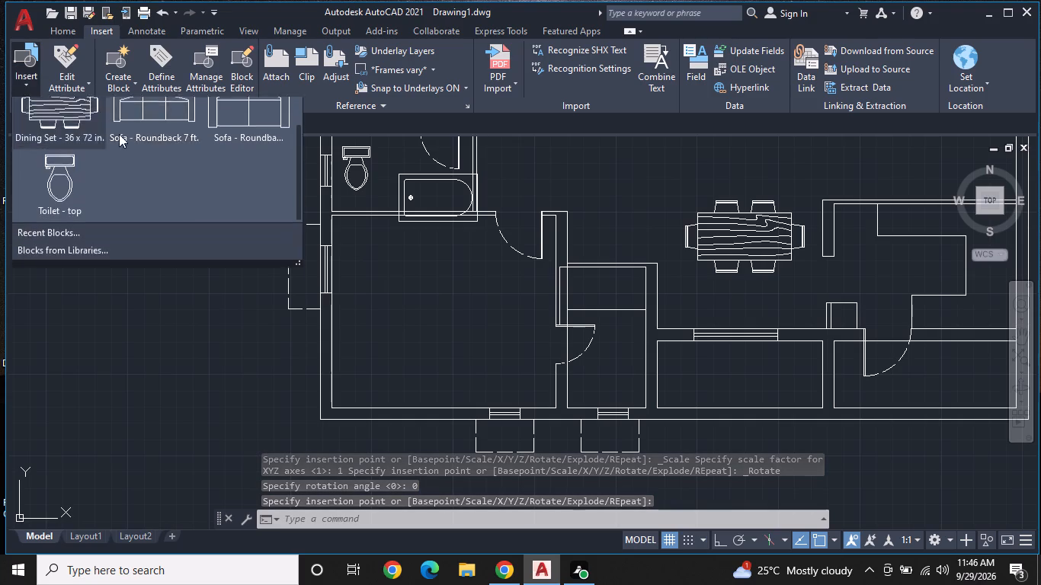
pyautogui.scroll(5, 175, 161)
pyautogui.click(143, 128)
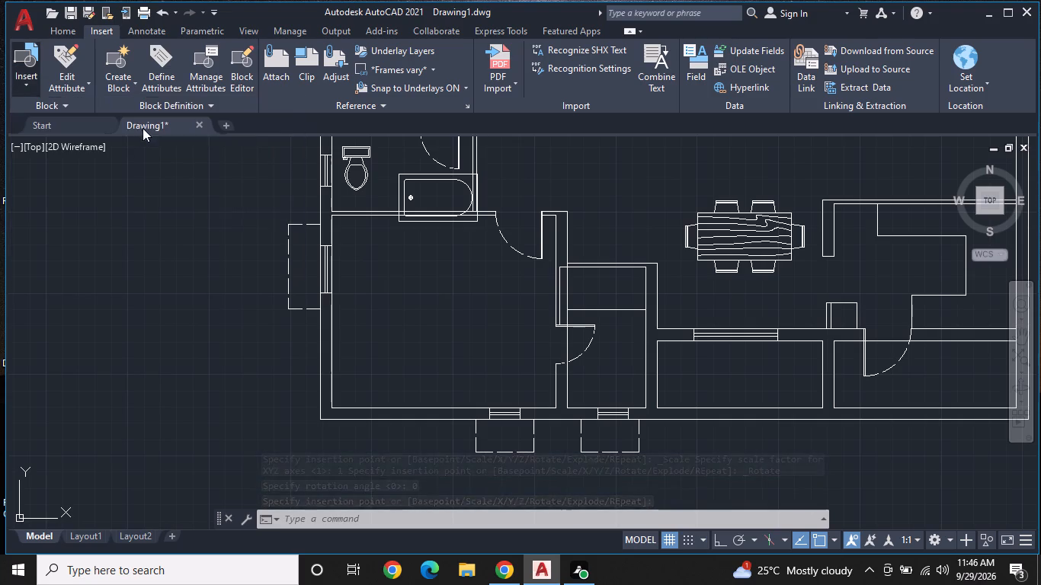
pyautogui.click(391, 287)
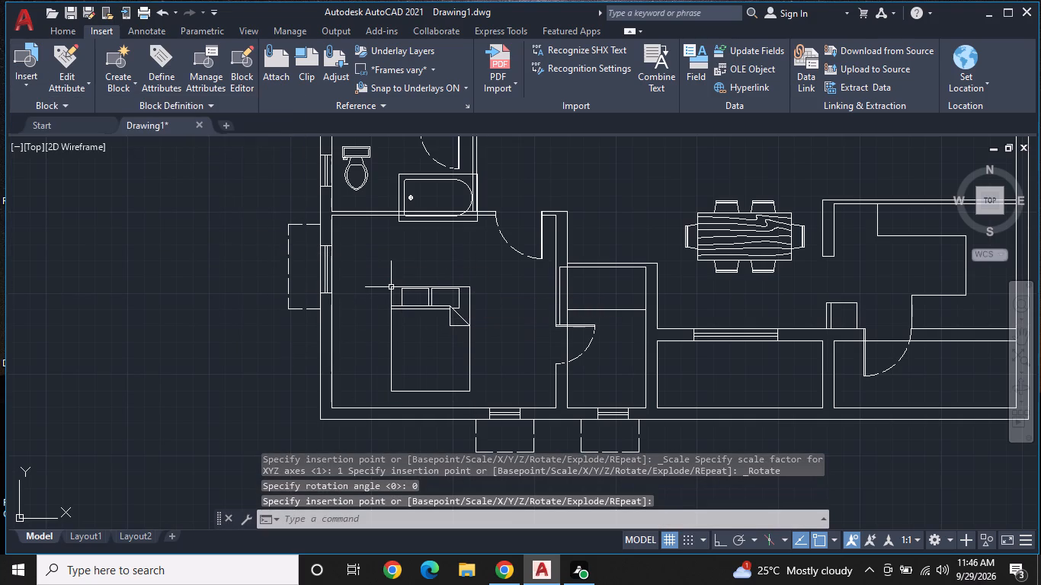
# Insert a Bath Tub - 26 x 60 in. block in the lower bathroom beside the lower-left bedroom, opposite its door.
pyautogui.doubleClick(27, 69)
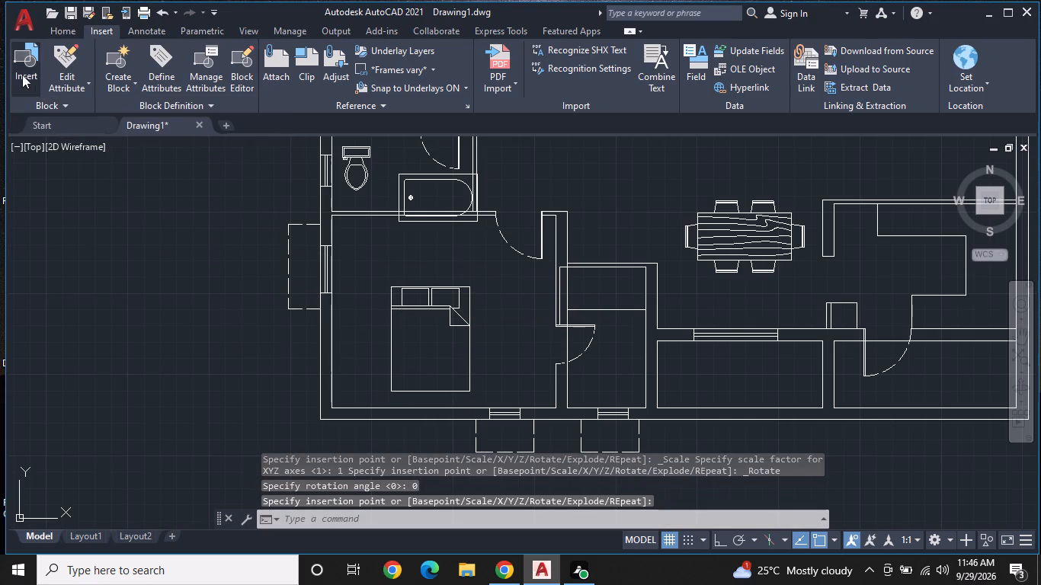
pyautogui.click(18, 85)
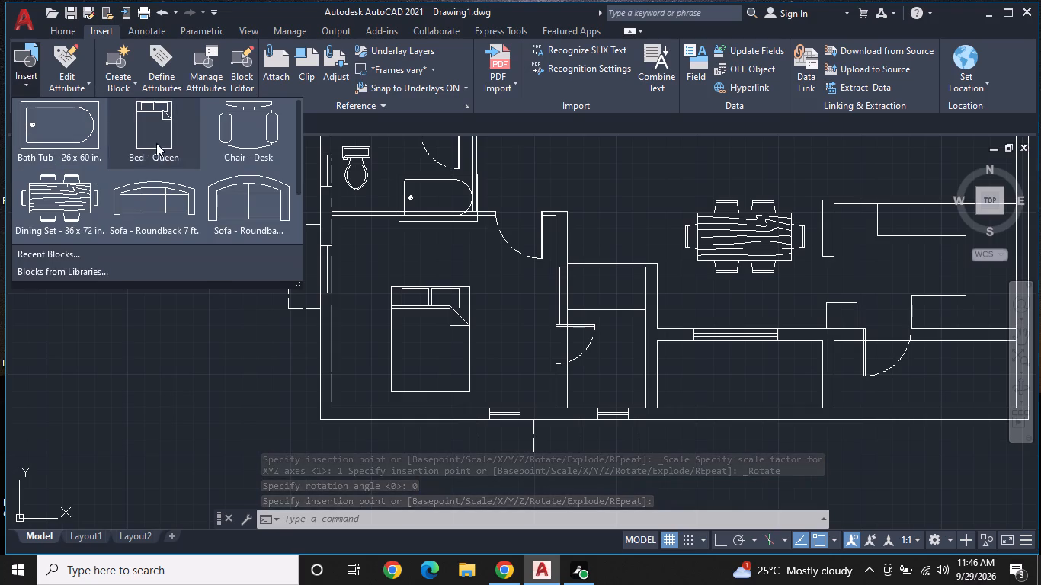
pyautogui.click(82, 113)
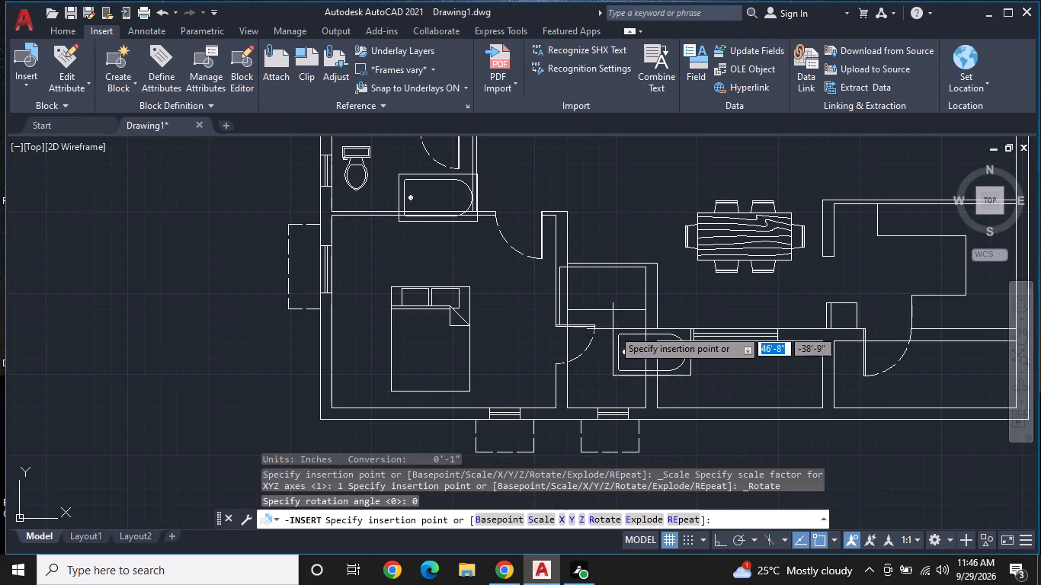
pyautogui.click(610, 323)
# Insert a Toilet - top block in the lower bathroom, just below the door swing at about 45'-1", -41'.
pyautogui.click(37, 75)
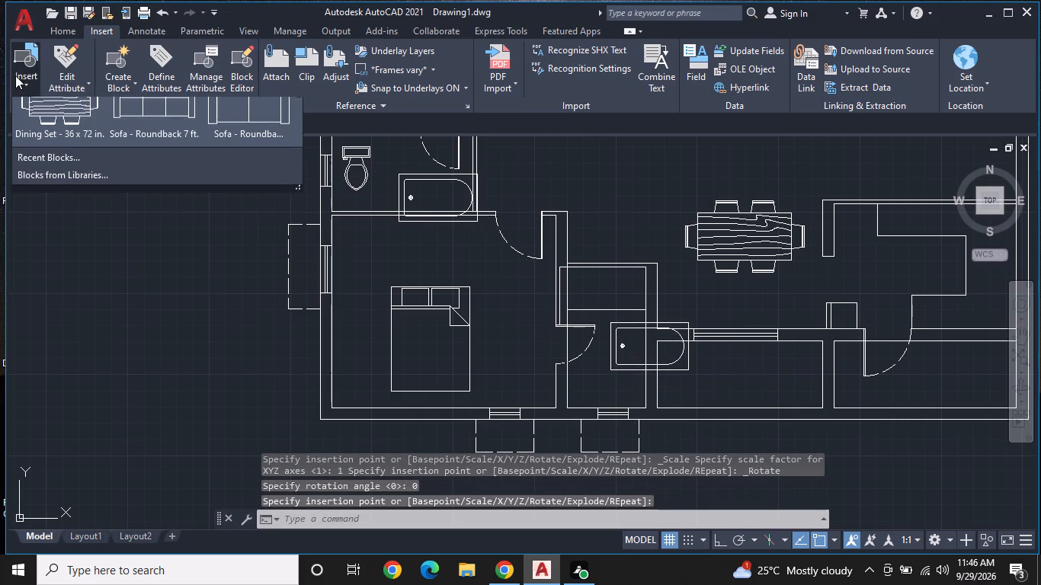
pyautogui.scroll(-3, 167, 167)
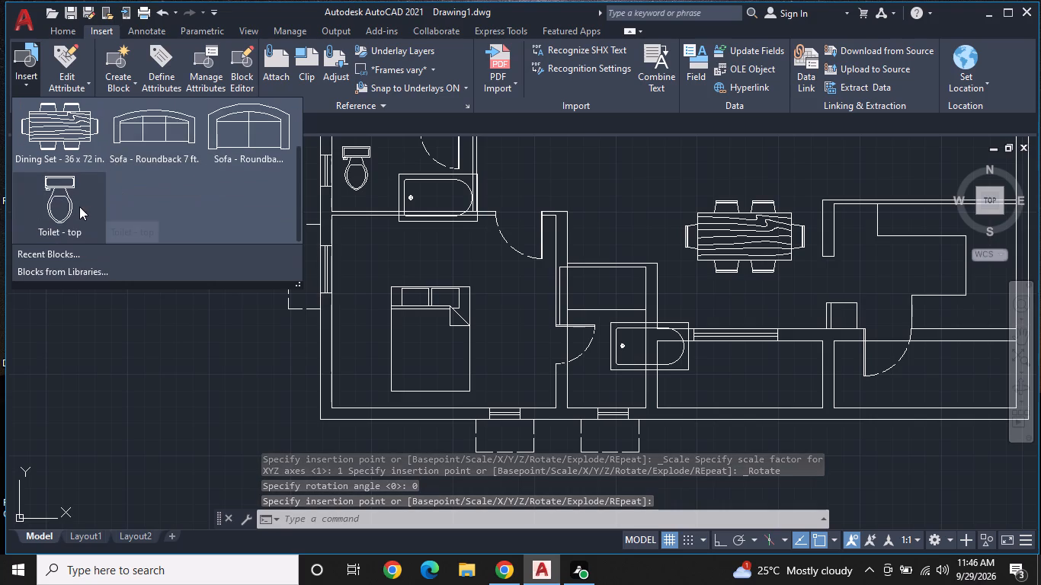
pyautogui.click(68, 200)
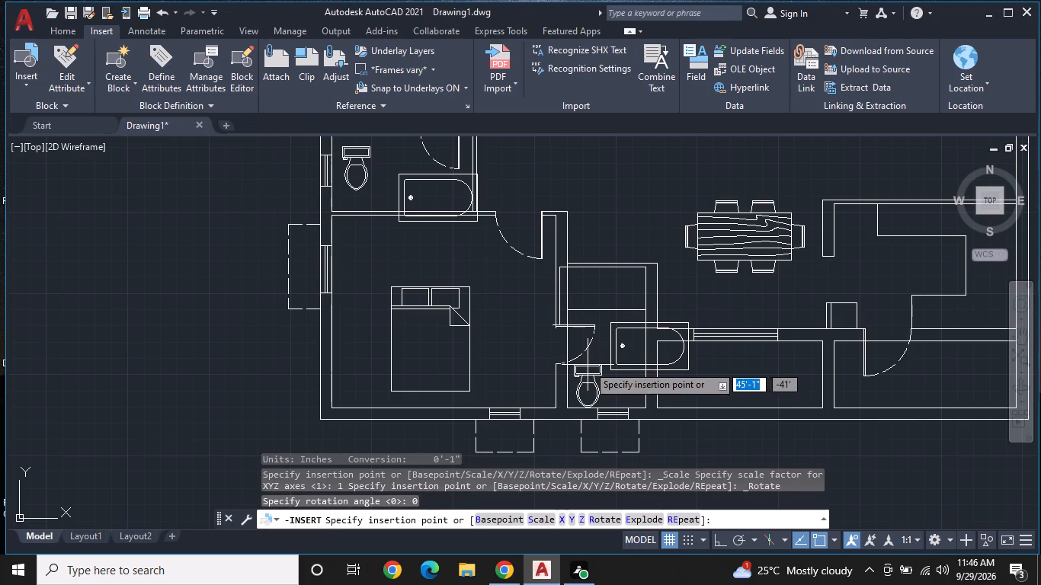
pyautogui.click(588, 365)
# Insert two Chair - Desk blocks side by side in the narrow lower room beneath the dining area's window.
pyautogui.moveTo(434, 296); pyautogui.dragTo(270, 292, button='middle')
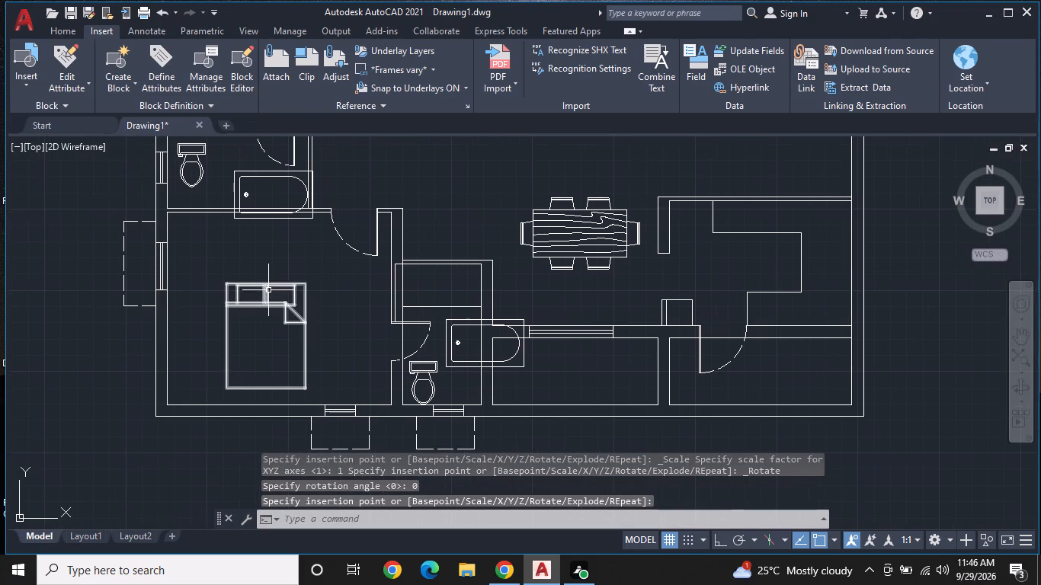
pyautogui.doubleClick(32, 85)
pyautogui.click(18, 74)
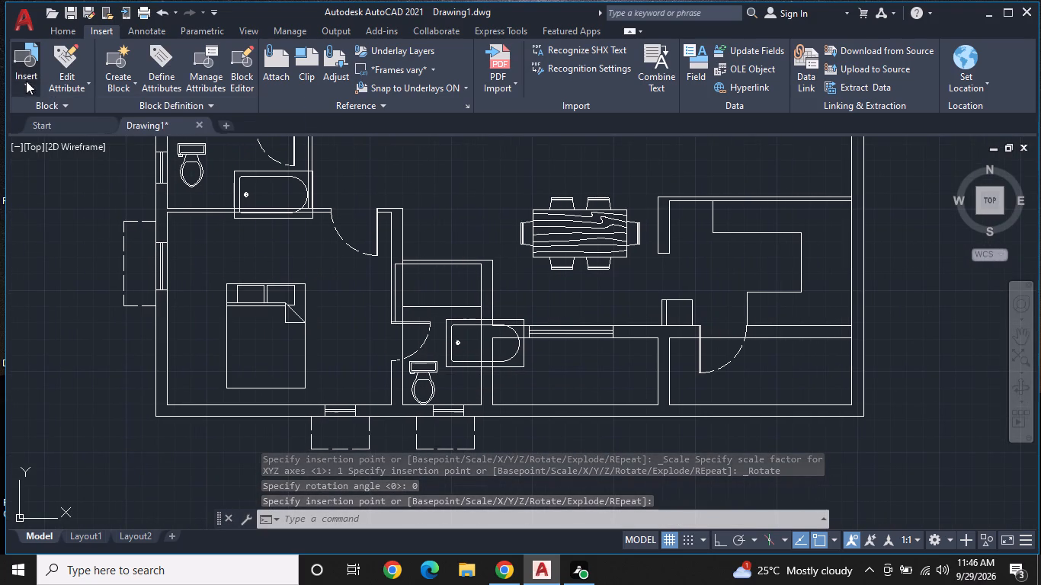
pyautogui.click(253, 145)
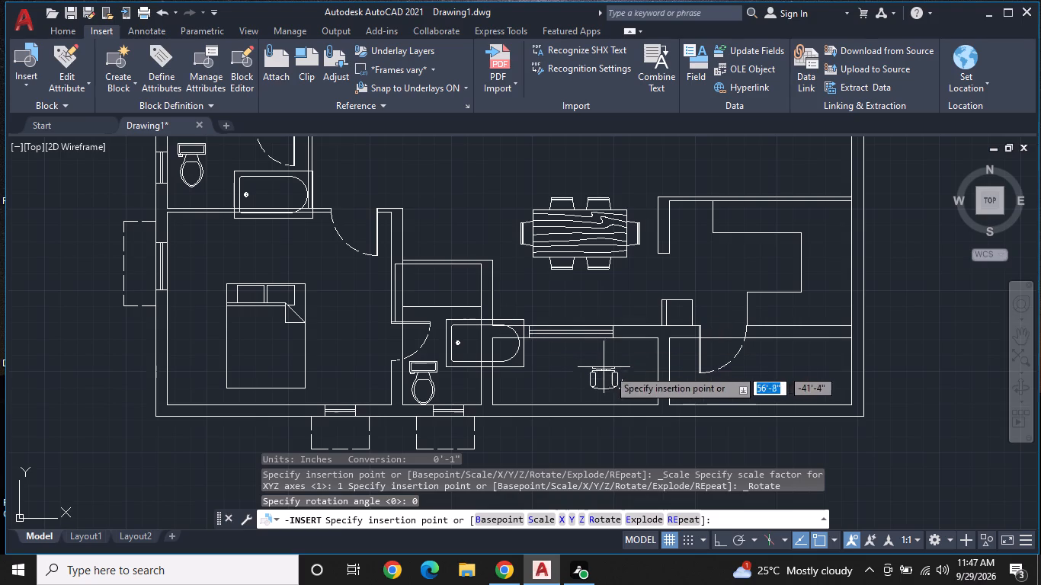
pyautogui.click(626, 359)
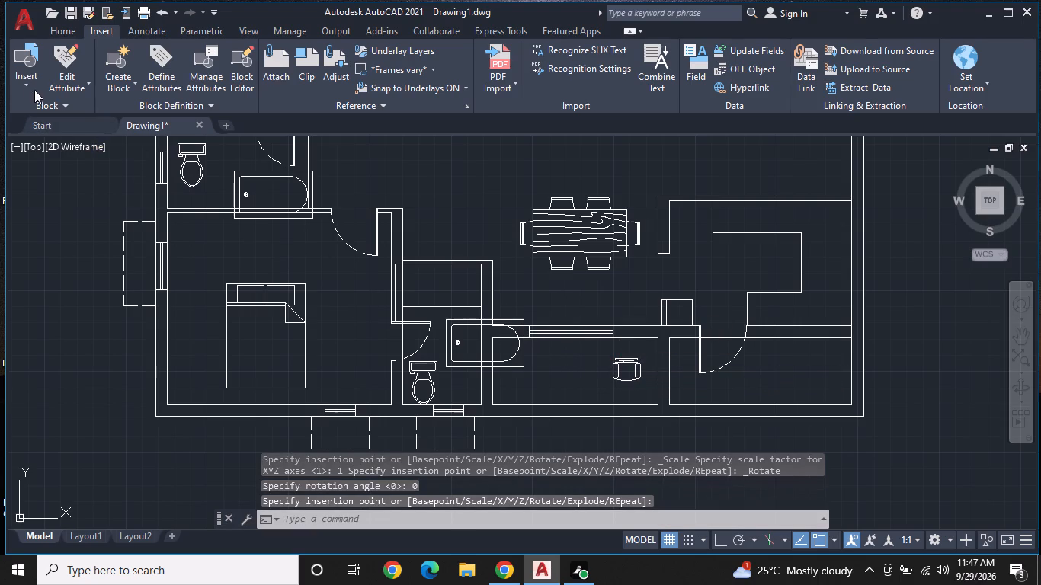
pyautogui.click(17, 77)
pyautogui.click(228, 141)
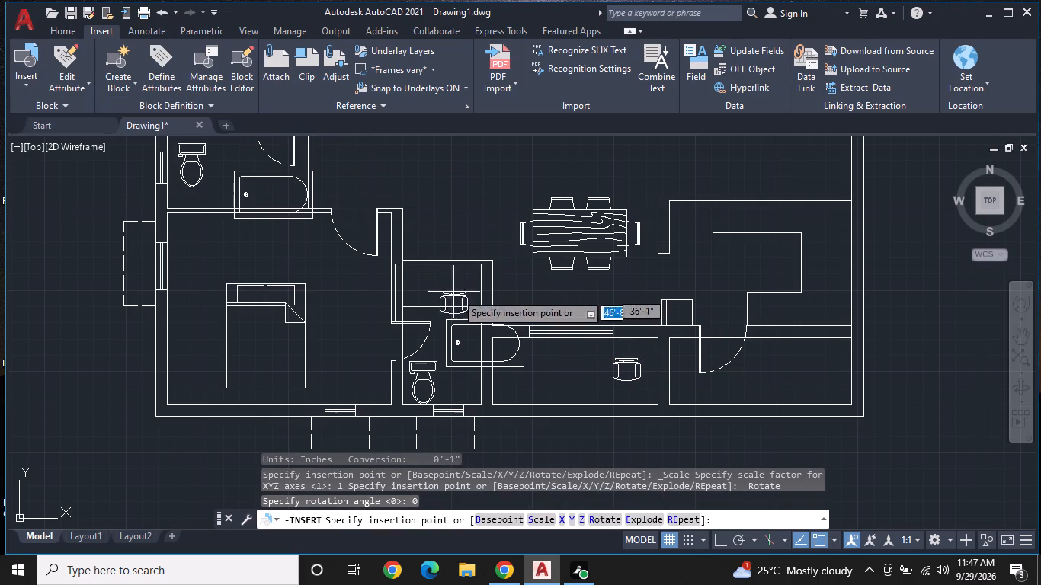
pyautogui.click(553, 356)
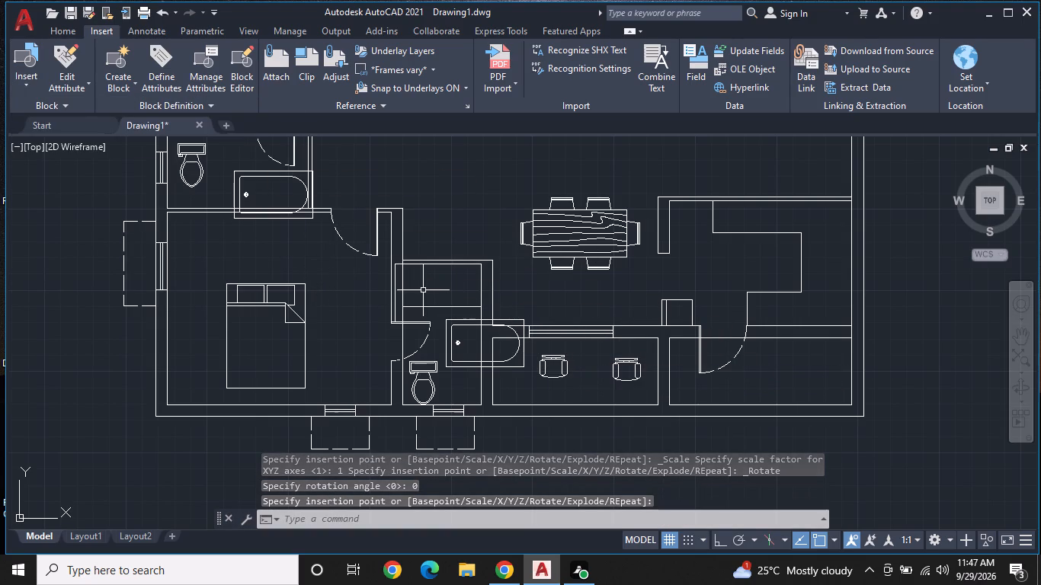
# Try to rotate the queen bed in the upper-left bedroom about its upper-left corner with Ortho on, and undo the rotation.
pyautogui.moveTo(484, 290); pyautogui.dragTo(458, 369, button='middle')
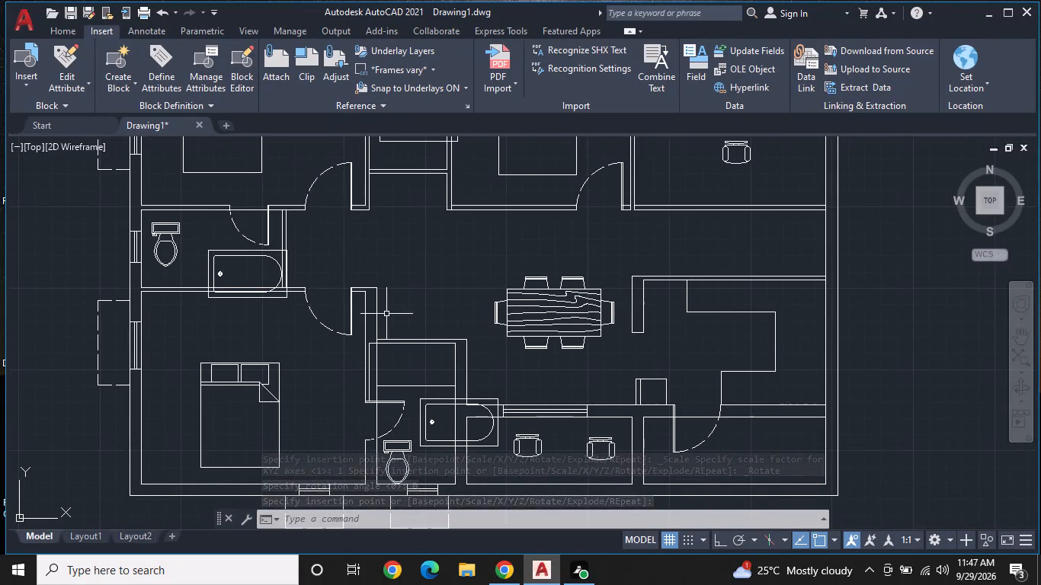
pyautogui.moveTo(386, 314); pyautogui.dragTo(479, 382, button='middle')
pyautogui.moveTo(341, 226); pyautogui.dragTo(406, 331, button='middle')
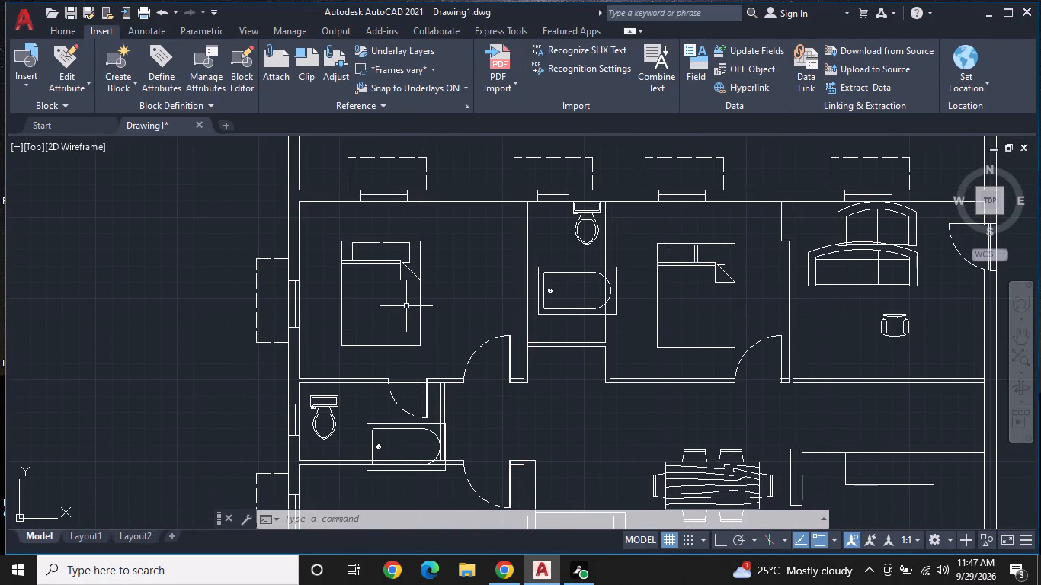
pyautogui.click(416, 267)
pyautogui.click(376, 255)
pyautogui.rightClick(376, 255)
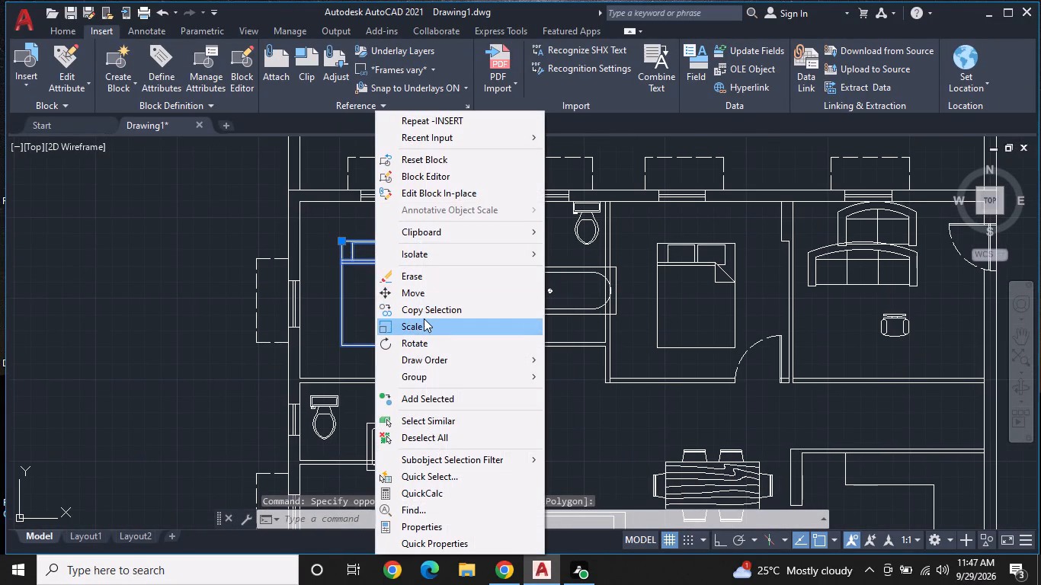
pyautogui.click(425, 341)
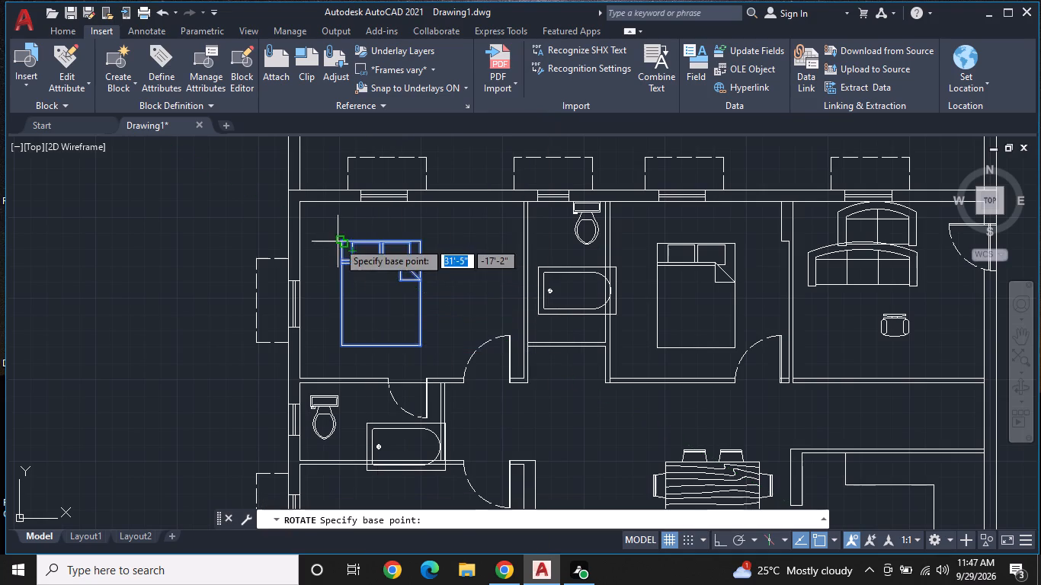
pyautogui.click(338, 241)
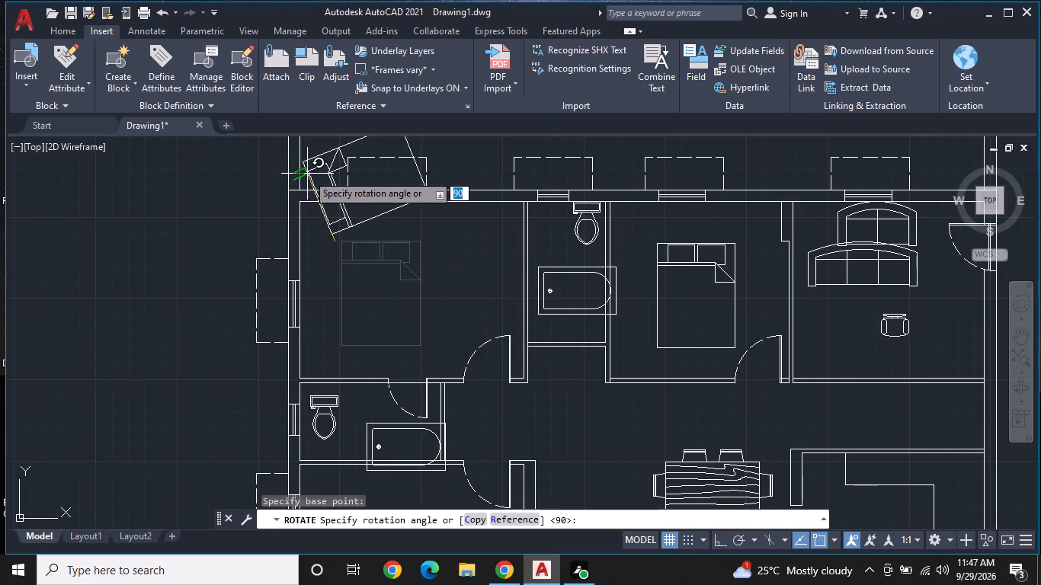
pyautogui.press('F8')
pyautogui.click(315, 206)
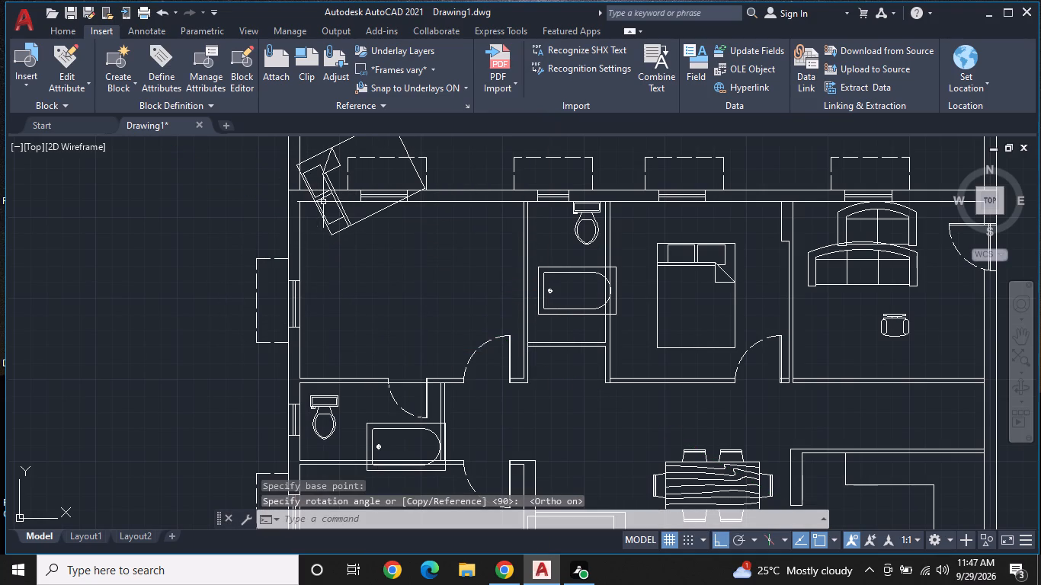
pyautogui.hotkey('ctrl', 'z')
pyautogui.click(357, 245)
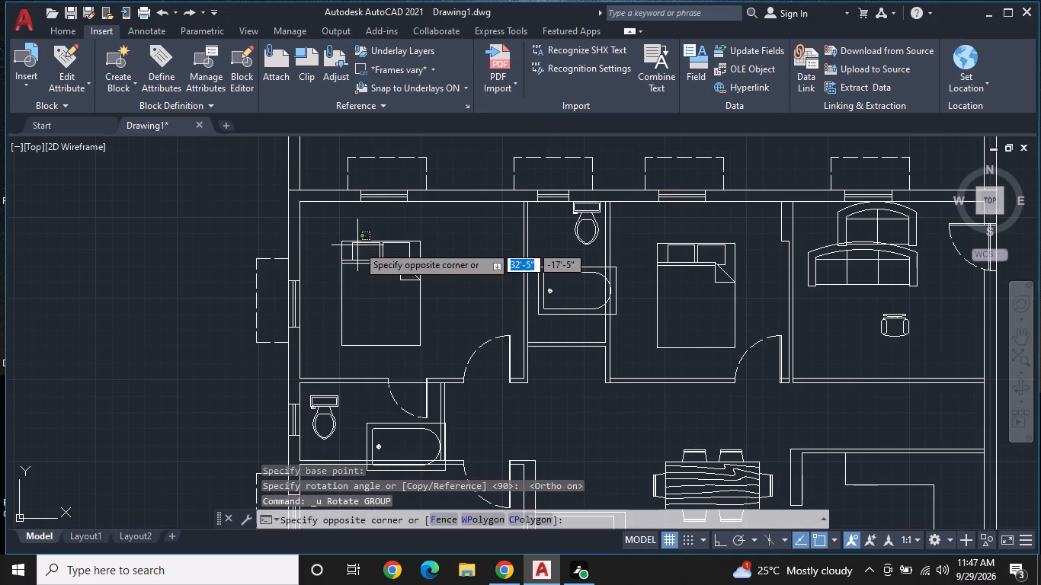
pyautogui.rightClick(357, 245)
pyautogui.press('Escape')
# Rotate the queen bed in the upper-left bedroom 90° about its upper-left corner with Ortho on.
pyautogui.click(359, 245)
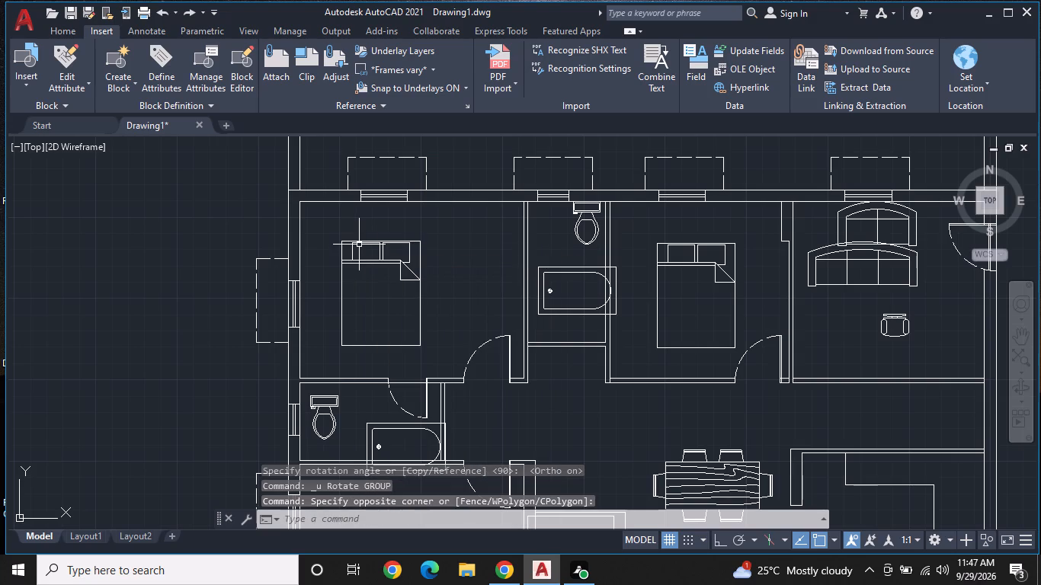
pyautogui.click(357, 240)
pyautogui.rightClick(356, 241)
pyautogui.click(431, 344)
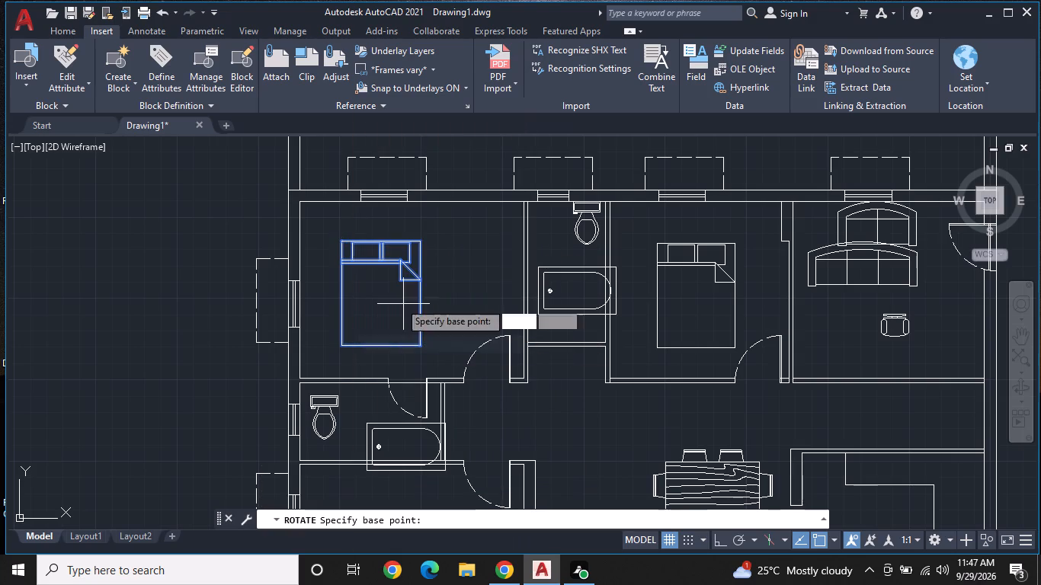
pyautogui.click(344, 245)
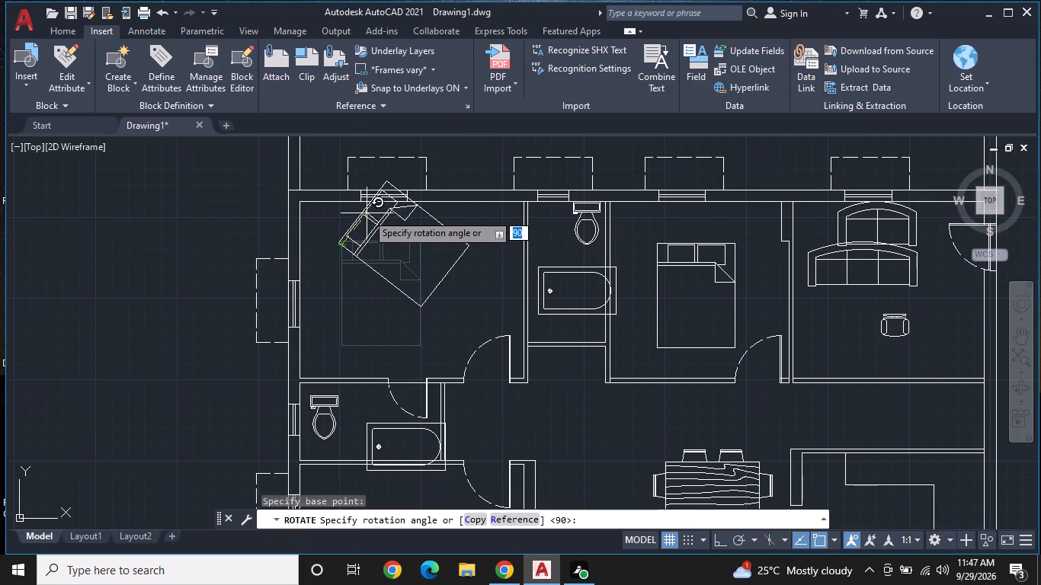
pyautogui.press('F8')
pyautogui.click(354, 217)
# Move the rotated queen bed into the upper-left bedroom with its pillow end flush against the exterior wall beside the window.
pyautogui.click(352, 229)
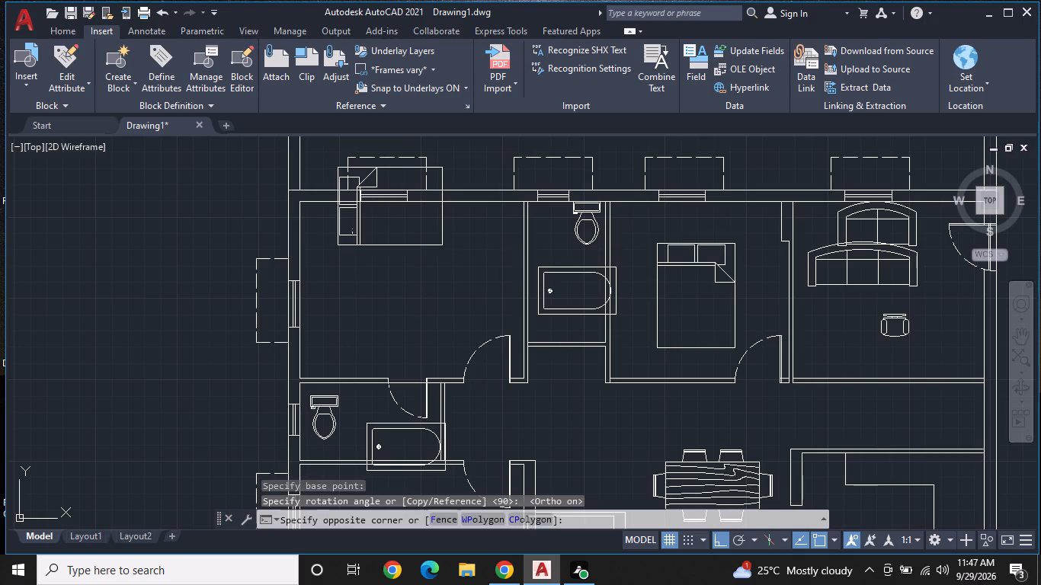
pyautogui.click(354, 237)
pyautogui.click(357, 241)
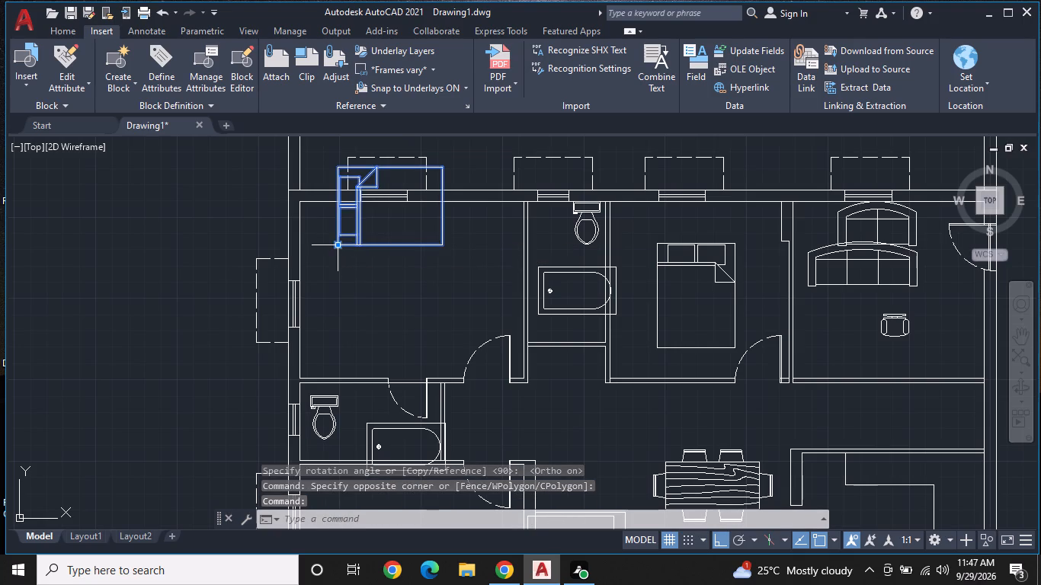
pyautogui.click(338, 248)
pyautogui.press('F8')
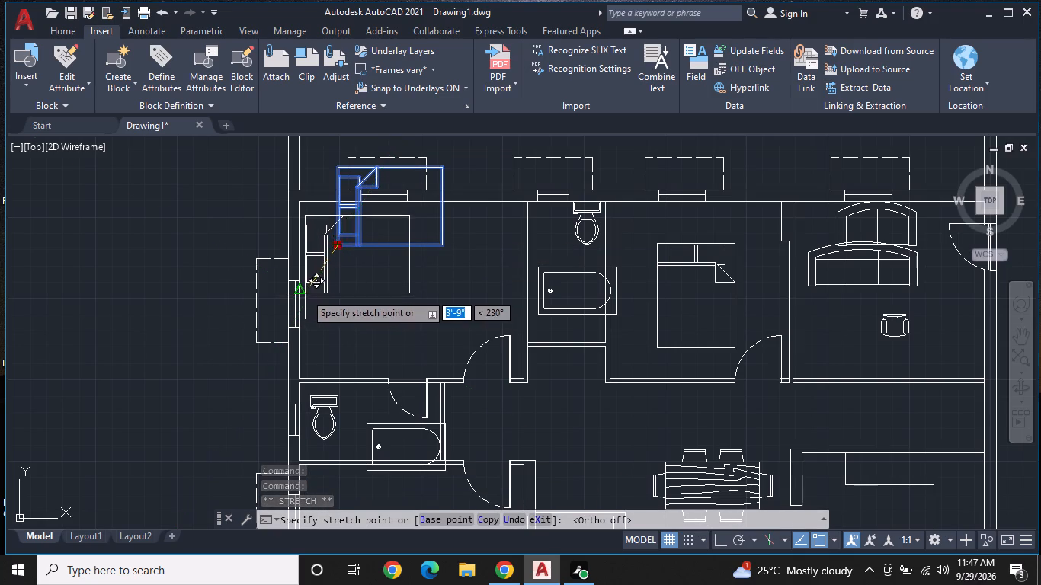
pyautogui.click(304, 293)
pyautogui.click(306, 298)
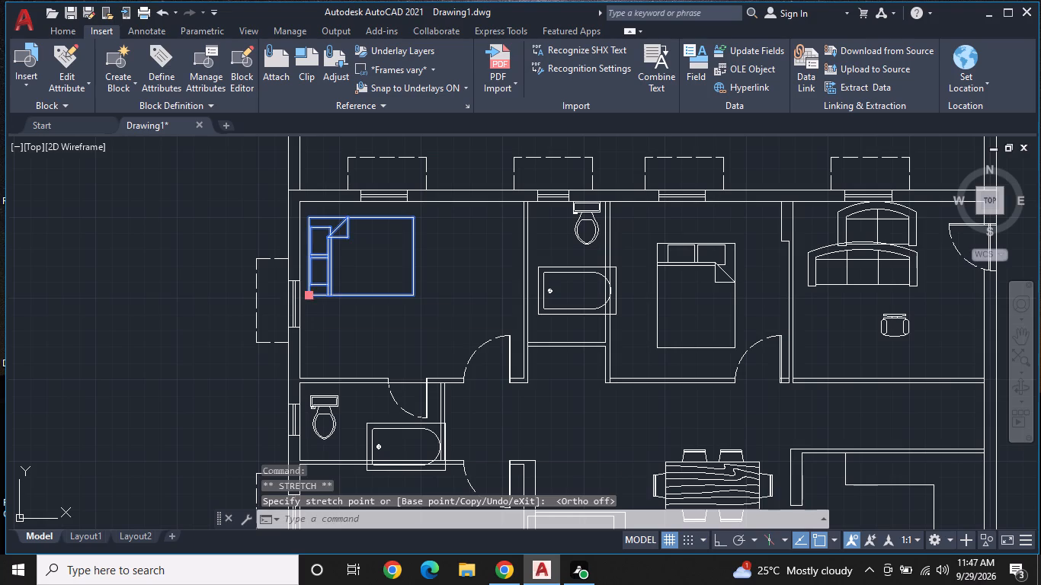
pyautogui.click(304, 294)
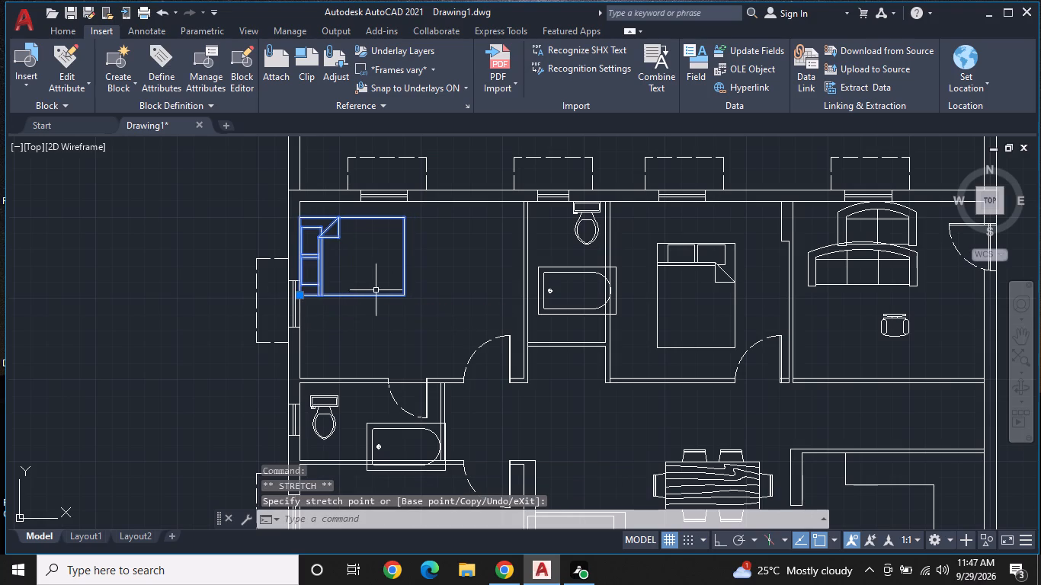
pyautogui.scroll(2, 380, 286)
pyautogui.moveTo(410, 286); pyautogui.dragTo(562, 284, button='middle')
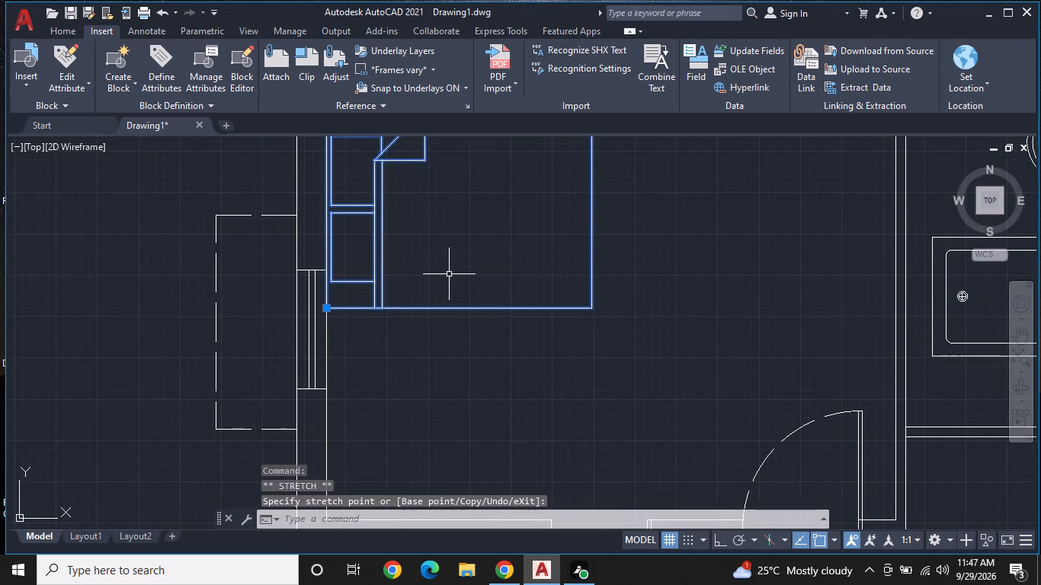
pyautogui.scroll(-1, 449, 274)
pyautogui.press('Escape')
# Rotate the bathtub in the upper bathroom 270° about its upper-left corner with Ortho on.
pyautogui.moveTo(582, 295); pyautogui.dragTo(408, 299, button='middle')
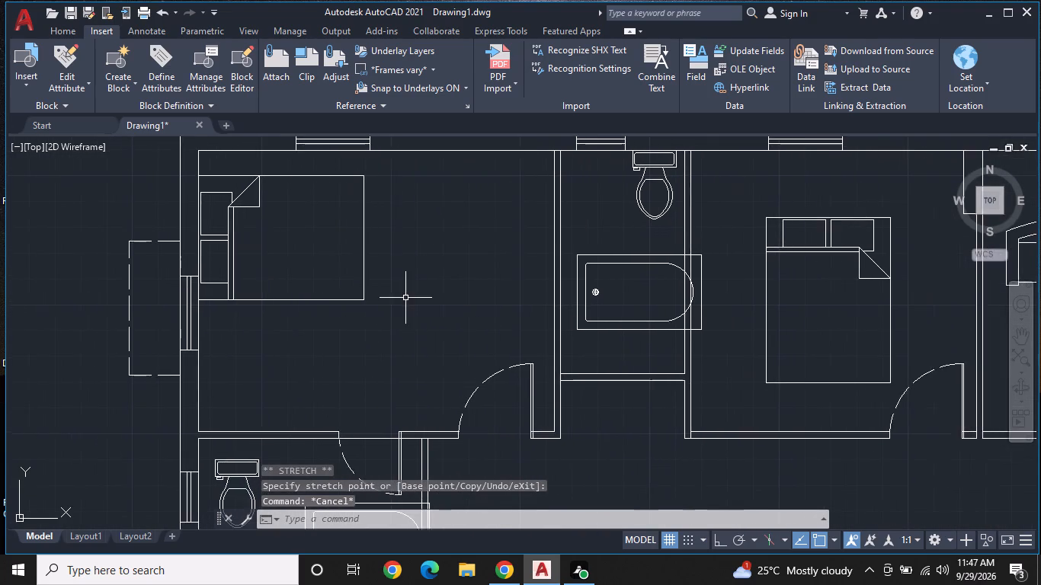
pyautogui.scroll(-1, 408, 296)
pyautogui.scroll(1, 540, 289)
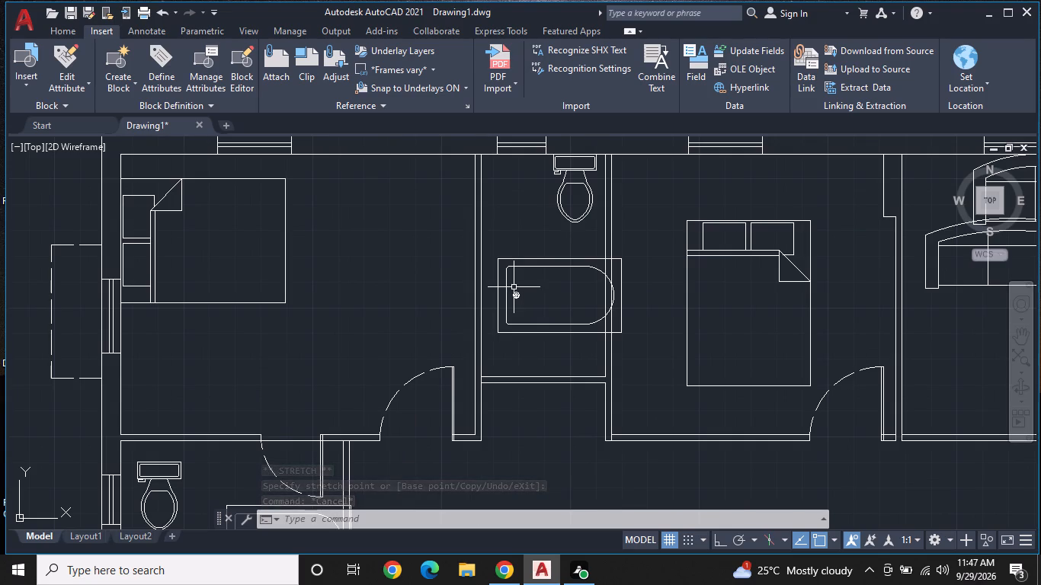
pyautogui.click(517, 295)
pyautogui.rightClick(517, 295)
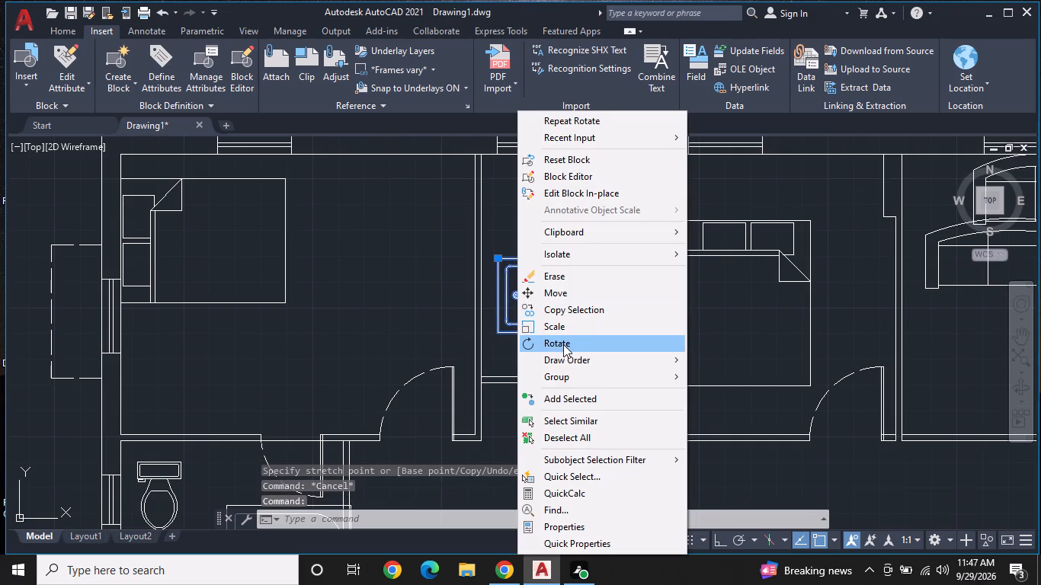
pyautogui.click(562, 342)
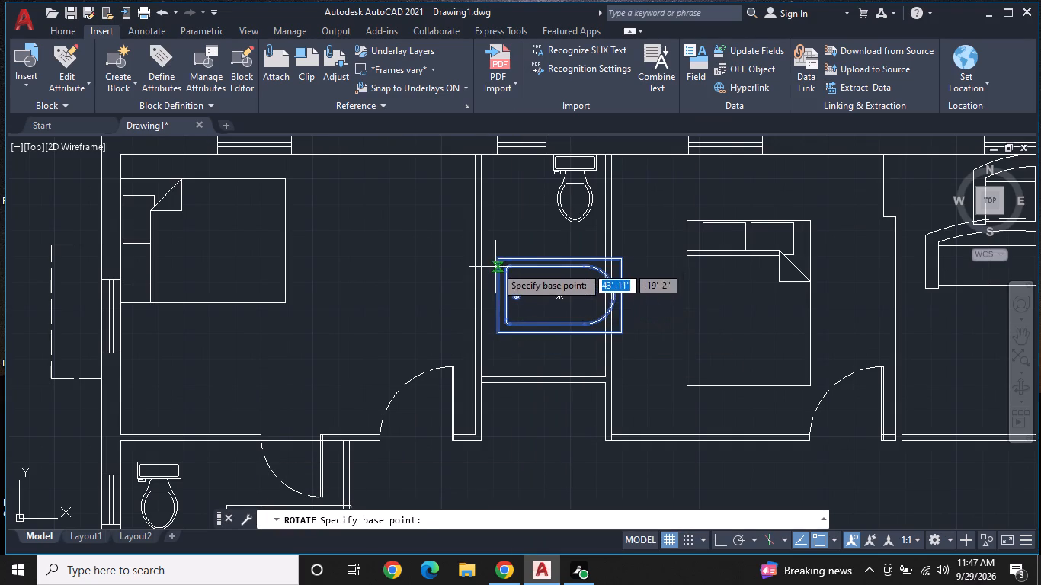
pyautogui.click(497, 260)
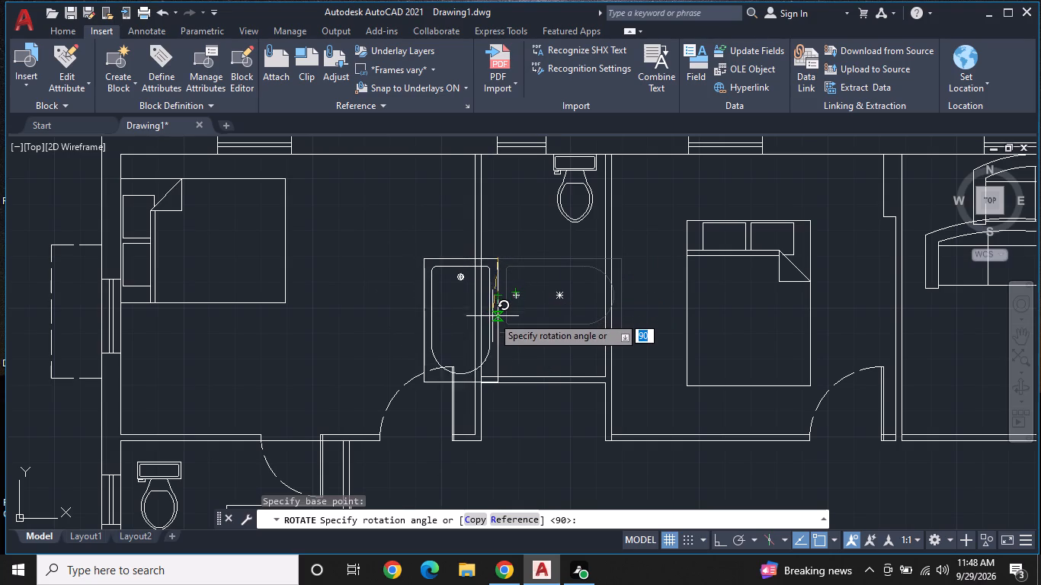
pyautogui.press('F8')
pyautogui.click(497, 318)
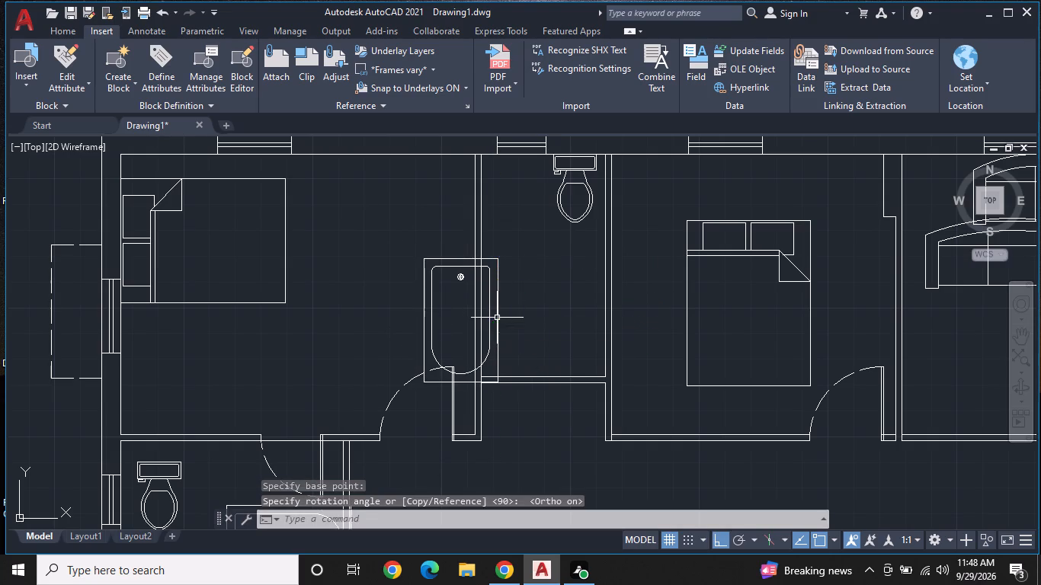
# Move the rotated bathtub about 2'-8" horizontally to the right, back into the upper bathroom.
pyautogui.click(459, 277)
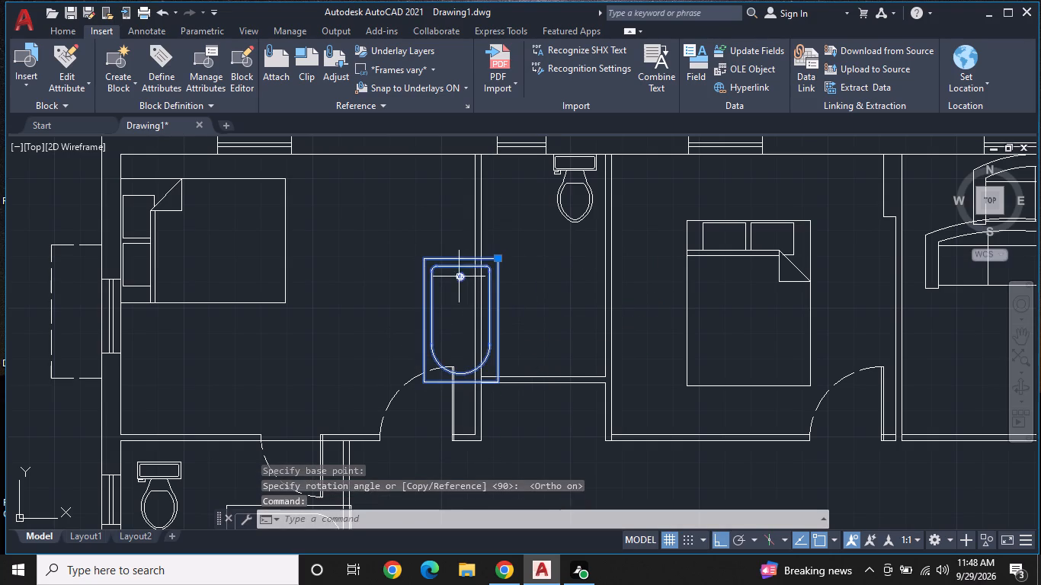
pyautogui.click(500, 258)
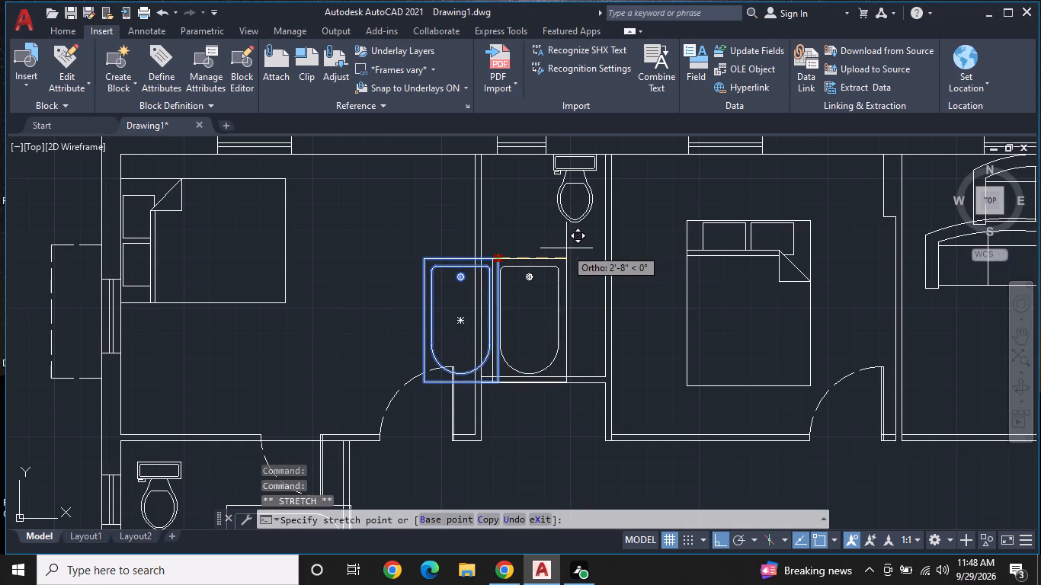
pyautogui.click(567, 248)
# Scale the upper bathroom's bathtub down about its upper-left corner to a little over half its size.
pyautogui.rightClick(509, 264)
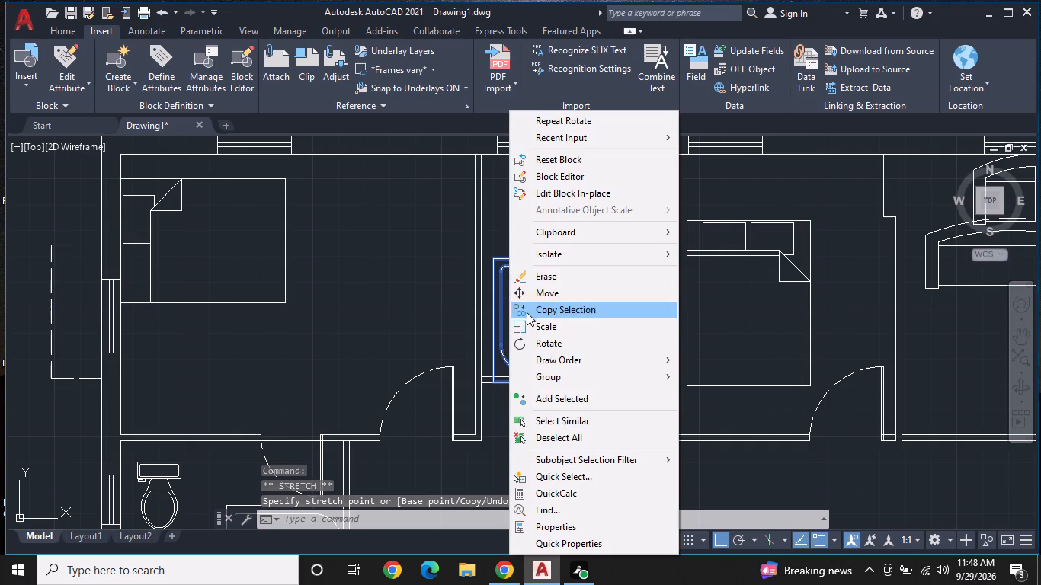
pyautogui.click(529, 321)
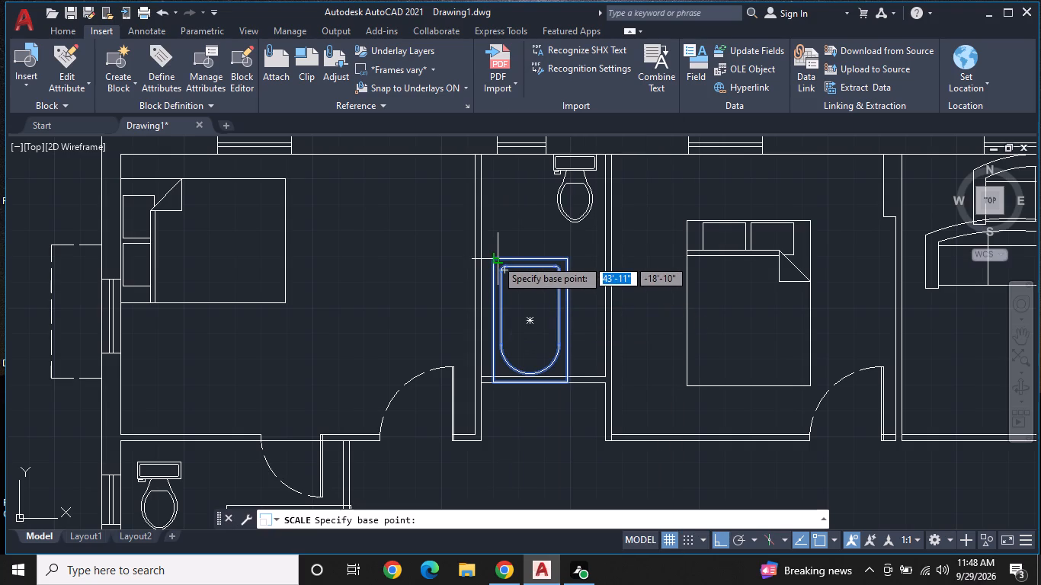
pyautogui.click(493, 257)
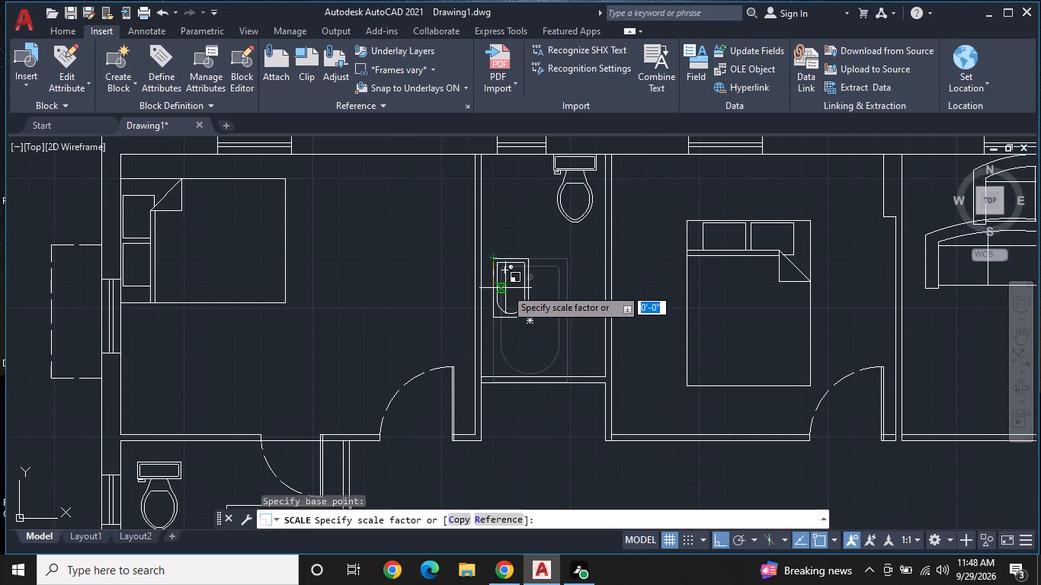
pyautogui.click(508, 292)
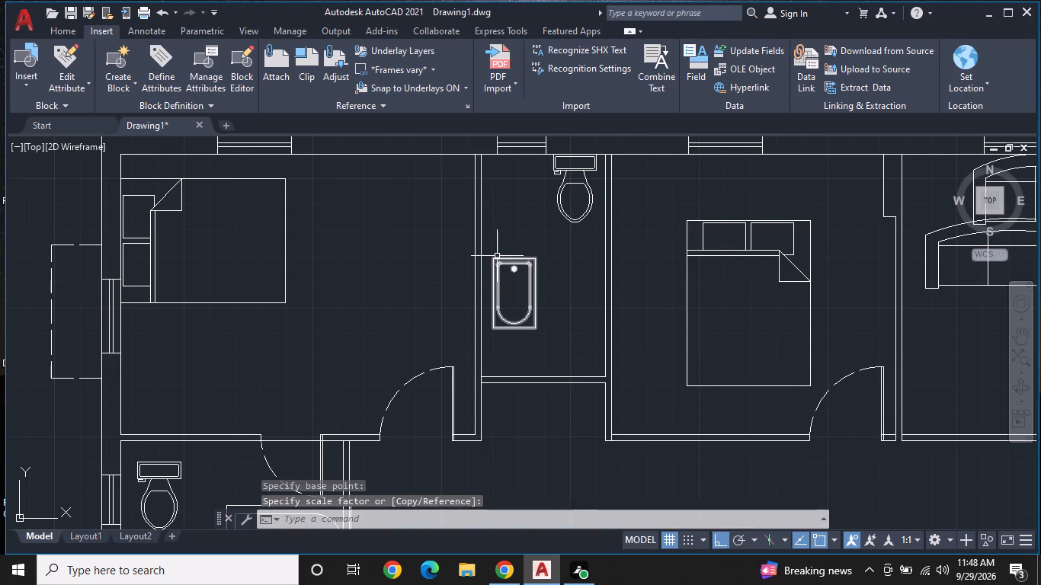
# Move the scaled bathtub with Ortho off into the lower-left corner of the upper bathroom, against its left wall.
pyautogui.click(497, 256)
pyautogui.click(495, 261)
pyautogui.rightClick(495, 261)
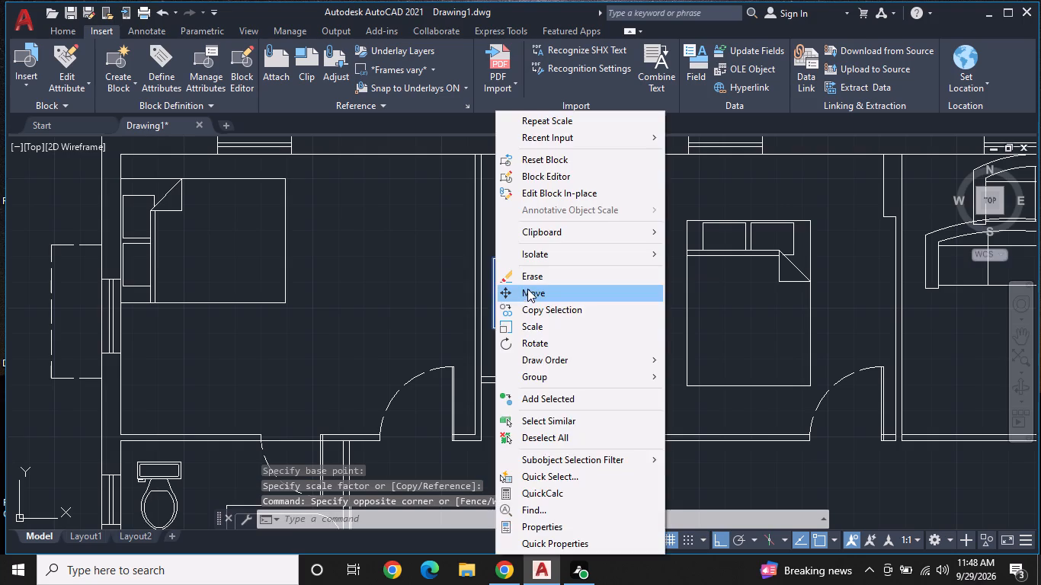
pyautogui.click(527, 290)
pyautogui.click(495, 258)
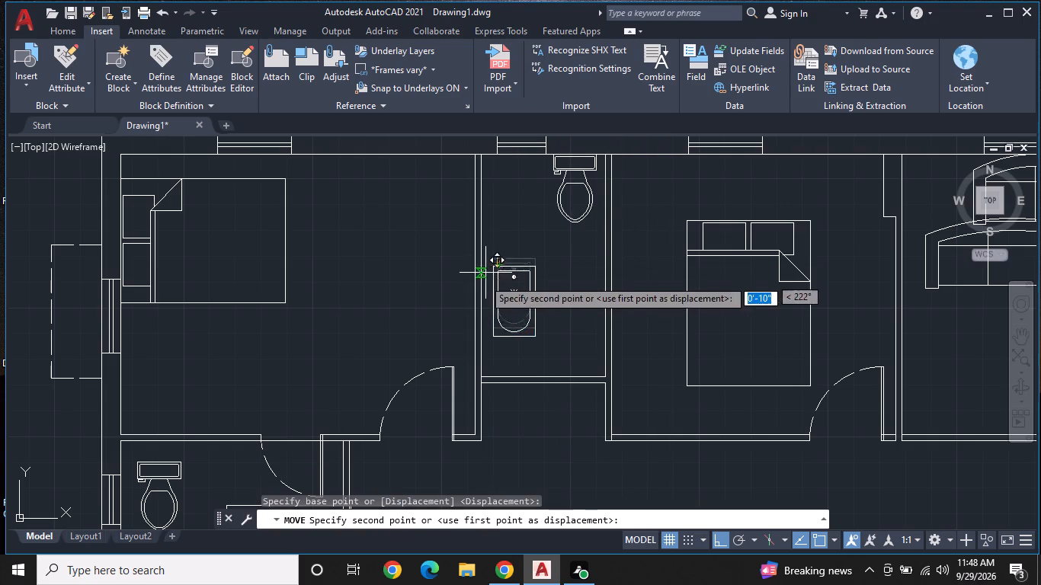
pyautogui.press('F8')
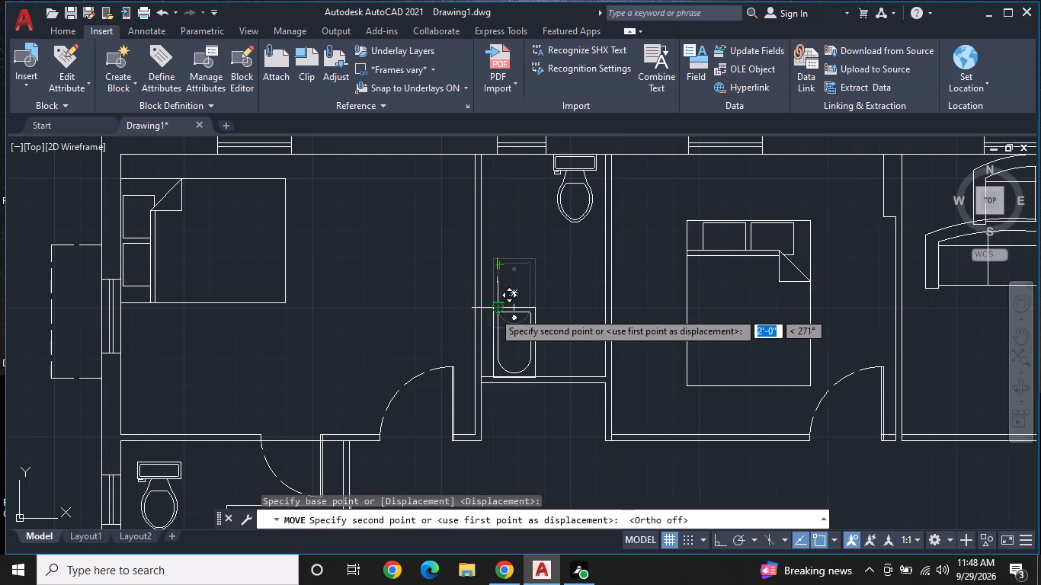
pyautogui.scroll(2, 494, 311)
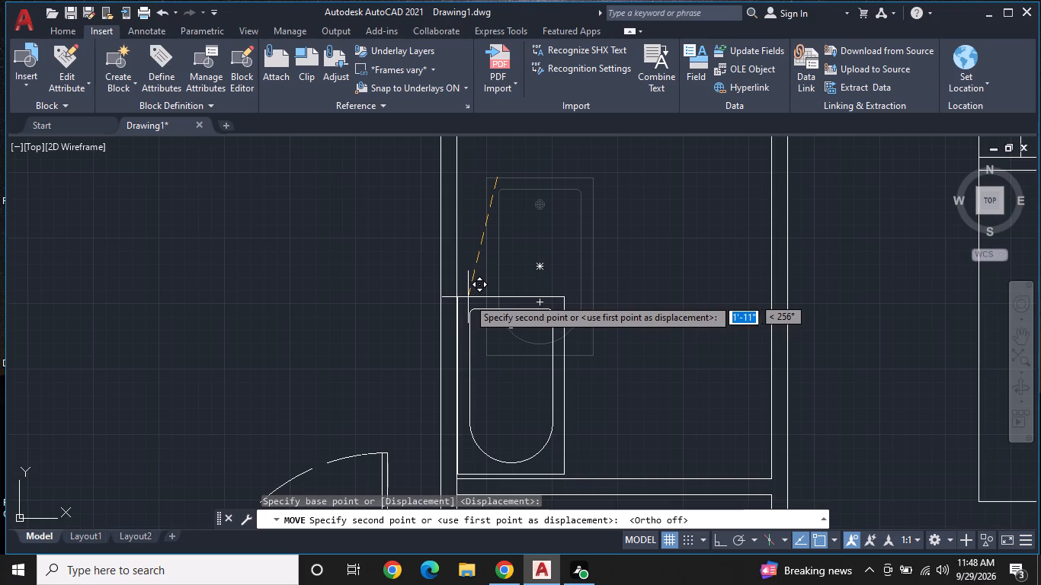
pyautogui.click(468, 300)
# Trim the short wall line at the junction of the upper bathroom's left and lower walls, just below the bathtub.
pyautogui.moveTo(588, 207); pyautogui.dragTo(614, 166, button='middle')
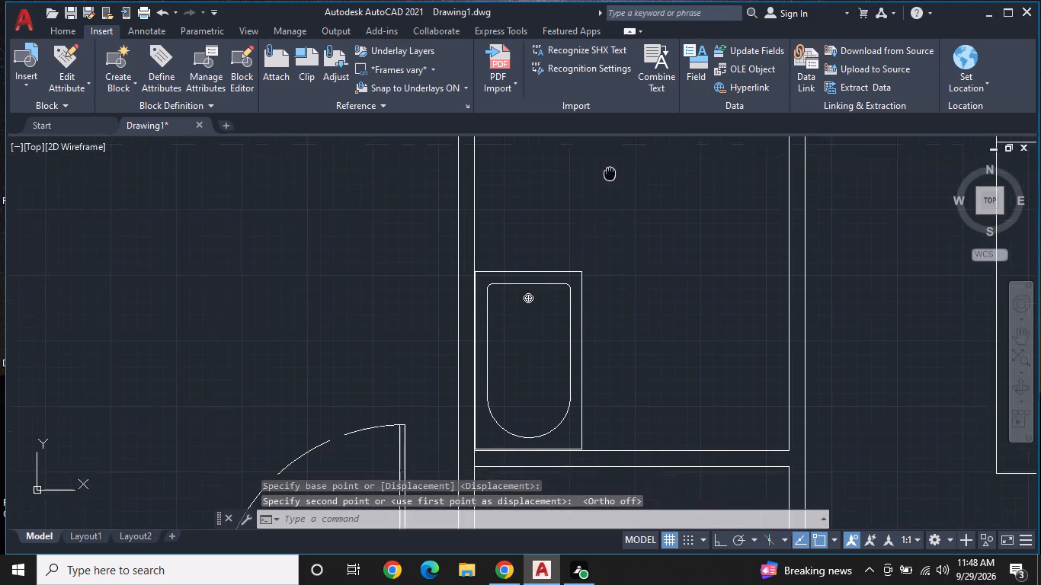
pyautogui.moveTo(614, 166); pyautogui.dragTo(627, 145, button='middle')
pyautogui.press('t')
pyautogui.press('r')
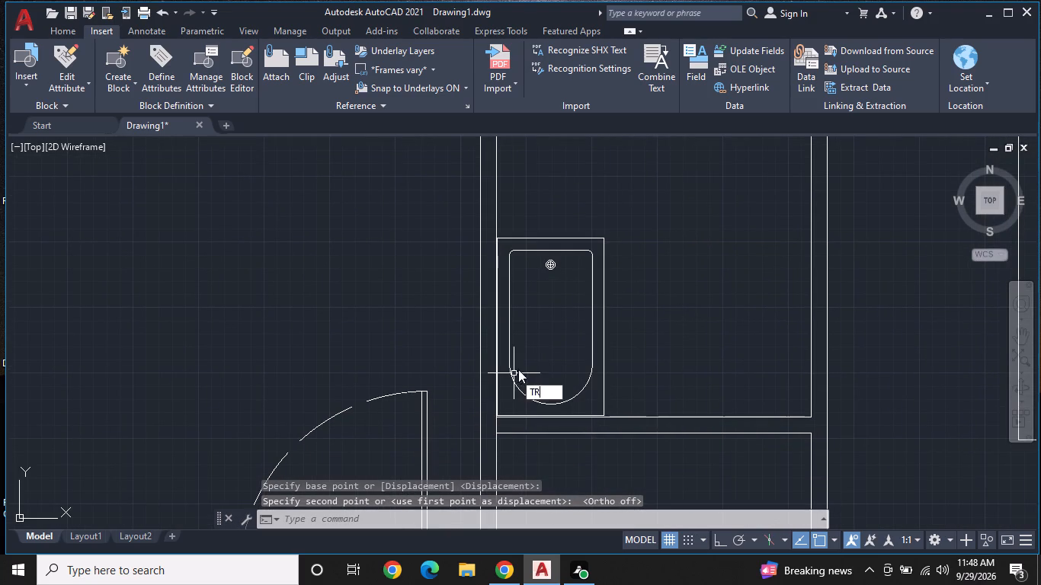
pyautogui.press('space')
pyautogui.click(498, 425)
pyautogui.scroll(-1, 533, 407)
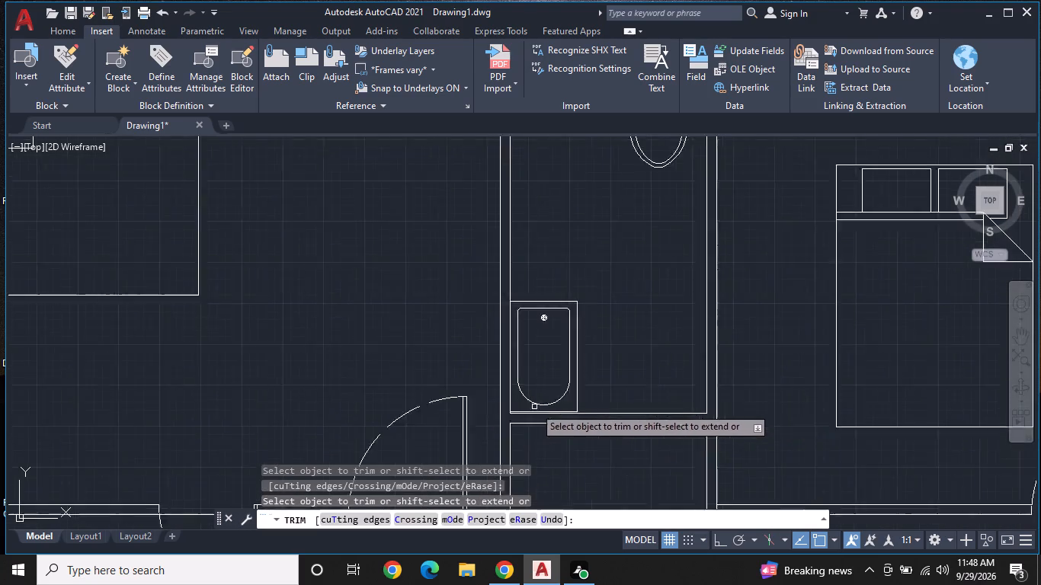
pyautogui.scroll(-1, 534, 407)
pyautogui.moveTo(619, 328); pyautogui.dragTo(547, 261, button='middle')
pyautogui.press('Escape')
# Rotate the queen bed in the upper-middle bedroom 270° about its upper-right corner with Ortho on.
pyautogui.scroll(-1, 564, 355)
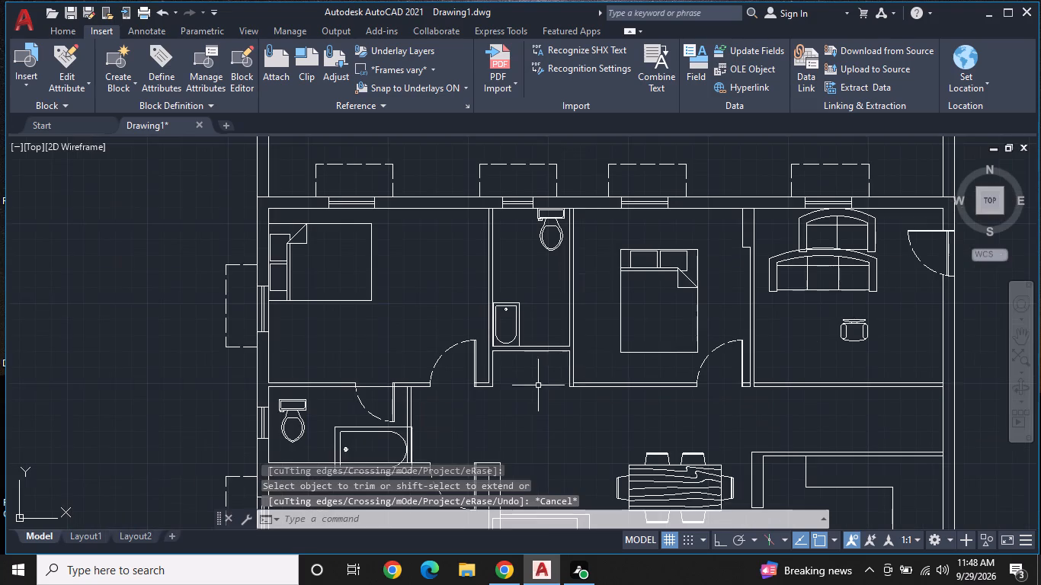
pyautogui.moveTo(536, 389); pyautogui.dragTo(543, 350, button='middle')
pyautogui.moveTo(701, 277); pyautogui.dragTo(572, 328, button='middle')
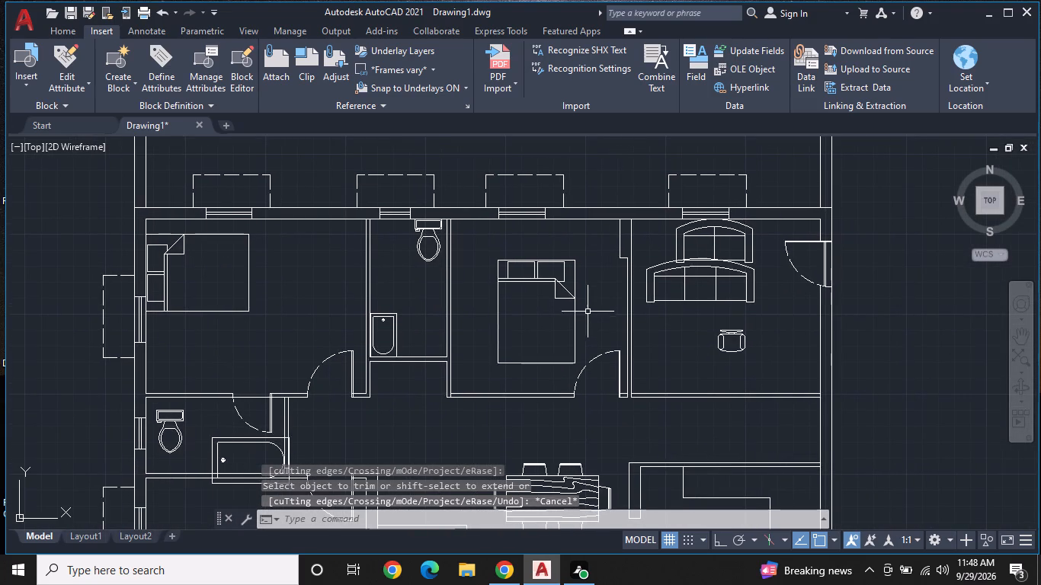
pyautogui.scroll(1, 589, 309)
pyautogui.click(551, 275)
pyautogui.rightClick(551, 275)
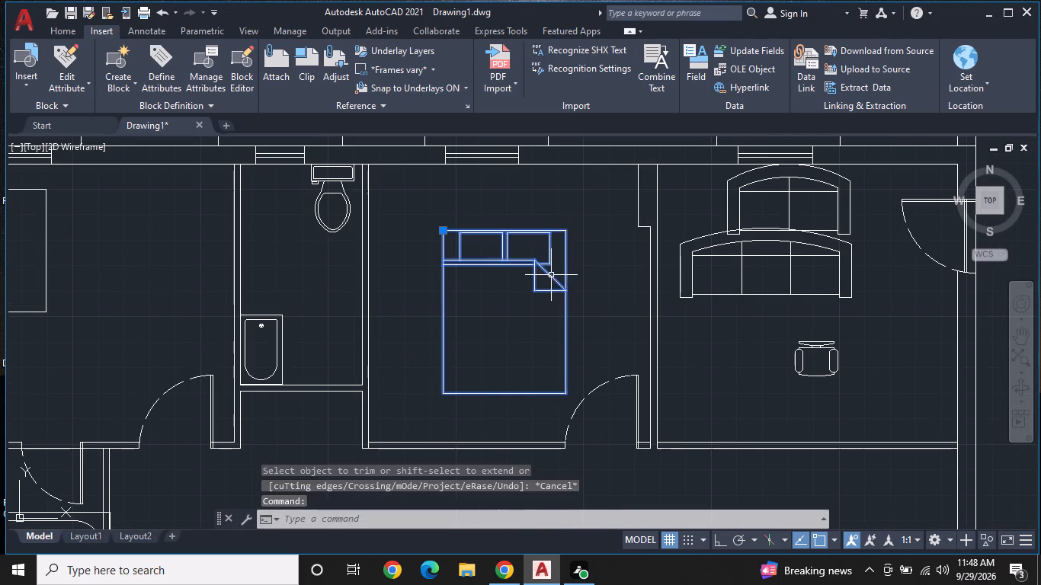
pyautogui.click(585, 349)
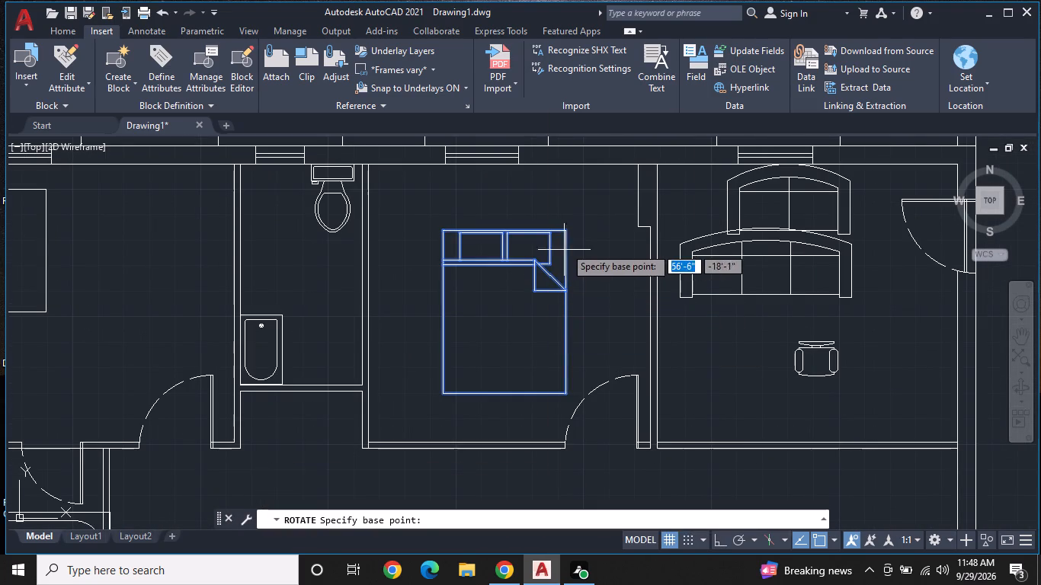
pyautogui.click(566, 232)
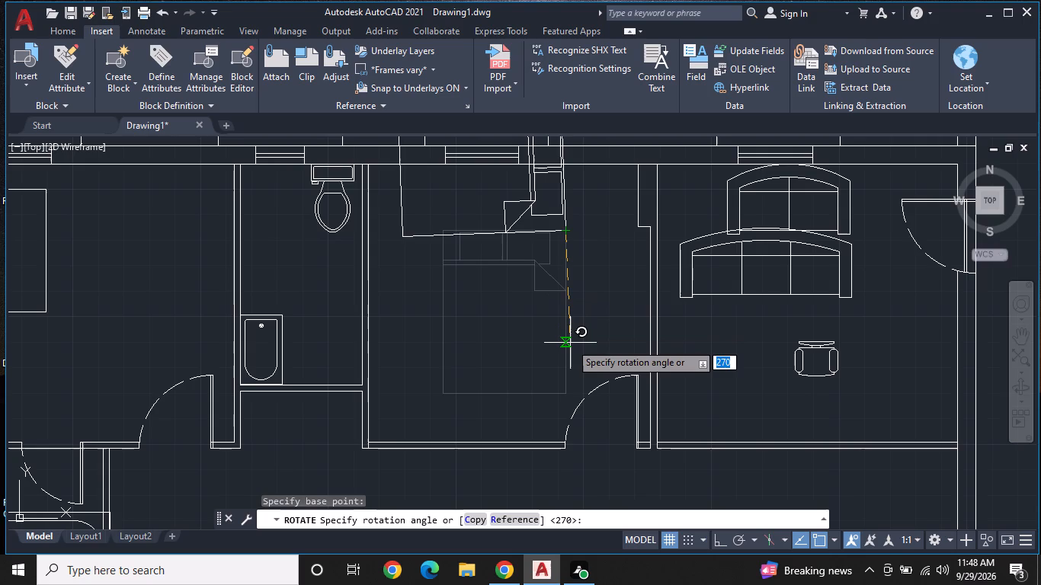
pyautogui.press('F8')
pyautogui.click(570, 341)
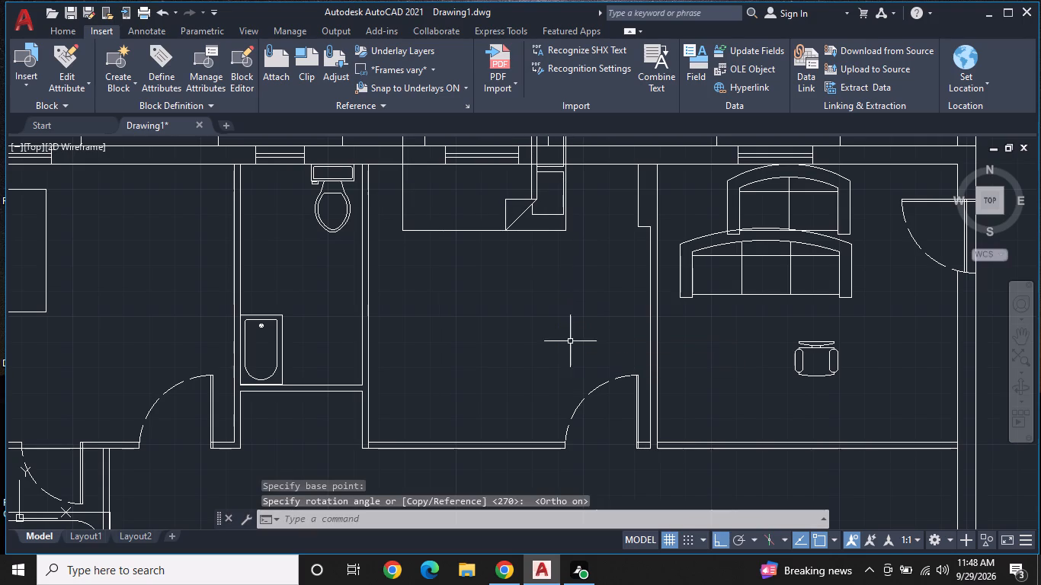
# Move the queen bed with Ortho off so its headboard sits against the upper-middle bedroom's right wall, below the wall jog.
pyautogui.click(559, 233)
pyautogui.click(565, 218)
pyautogui.moveTo(565, 220); pyautogui.dragTo(547, 345, button='middle')
pyautogui.click(514, 321)
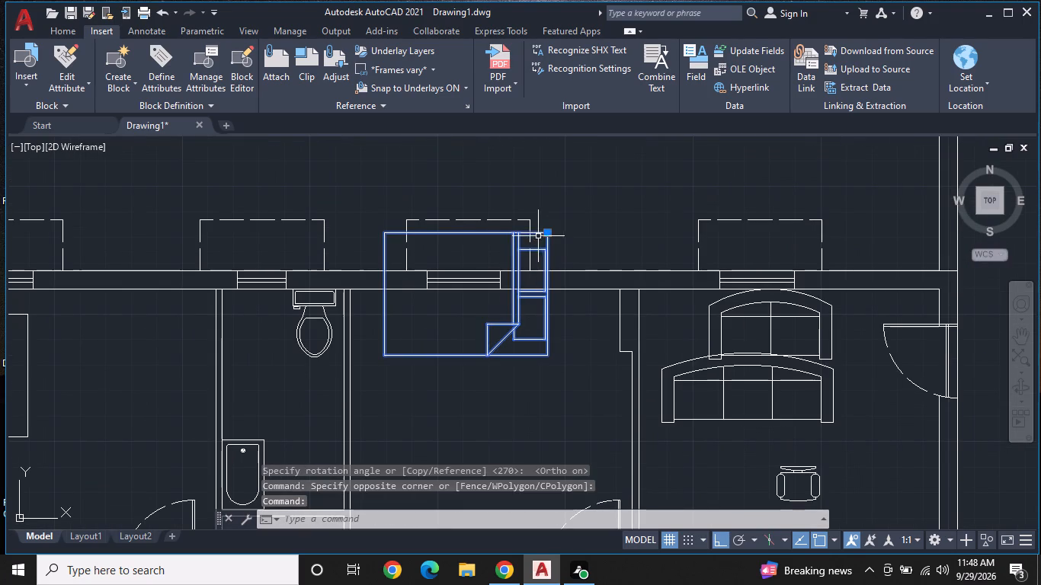
pyautogui.click(547, 233)
pyautogui.moveTo(566, 345); pyautogui.dragTo(565, 283, button='middle')
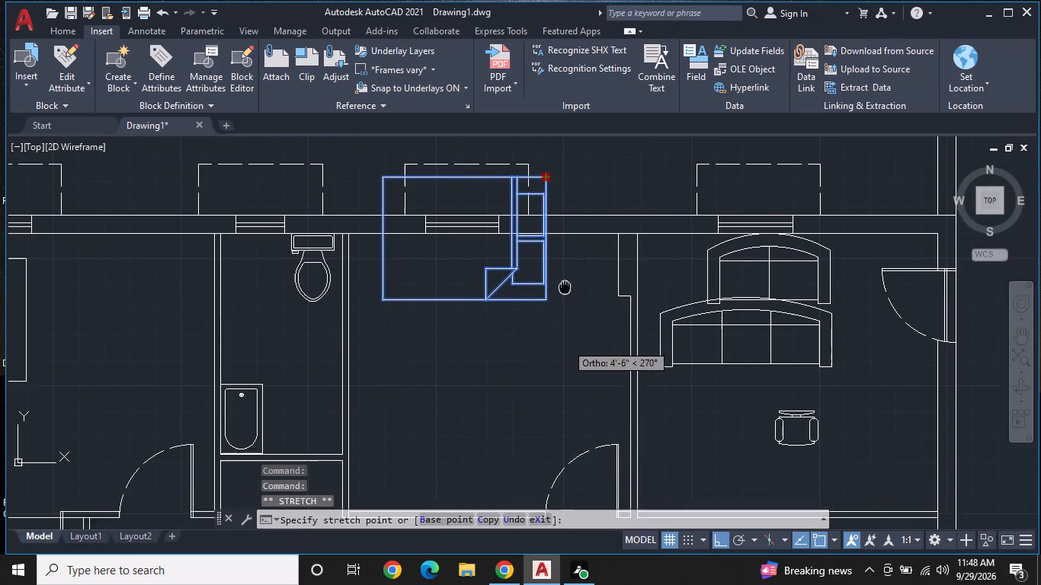
pyautogui.moveTo(565, 283); pyautogui.dragTo(564, 271, button='middle')
pyautogui.press('F8')
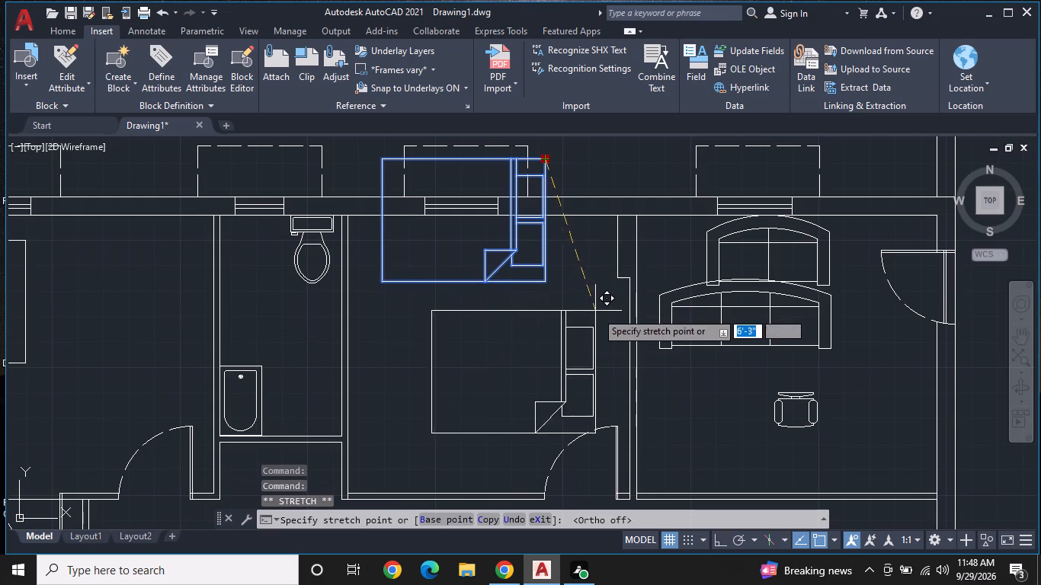
pyautogui.click(623, 291)
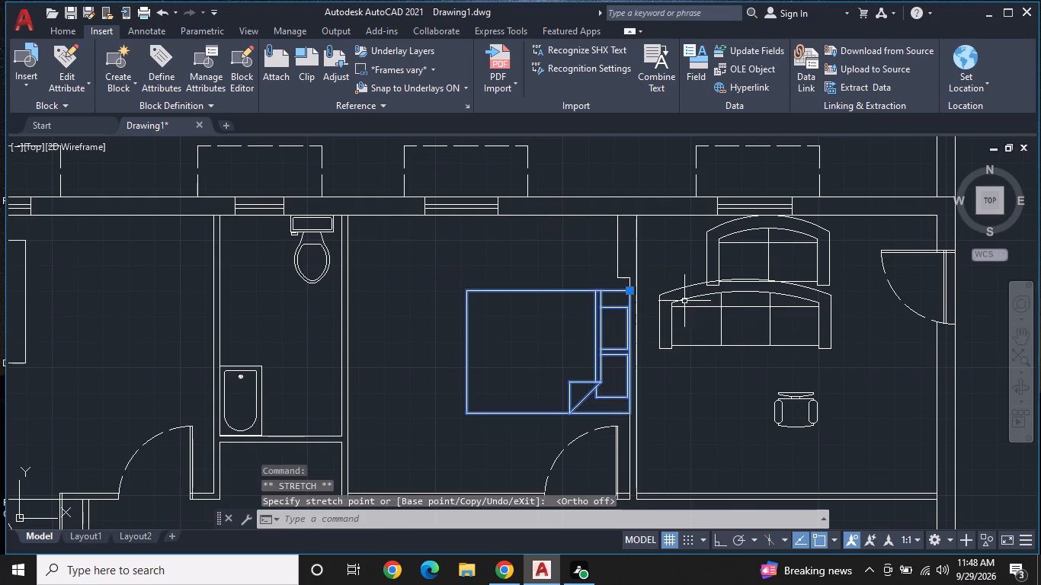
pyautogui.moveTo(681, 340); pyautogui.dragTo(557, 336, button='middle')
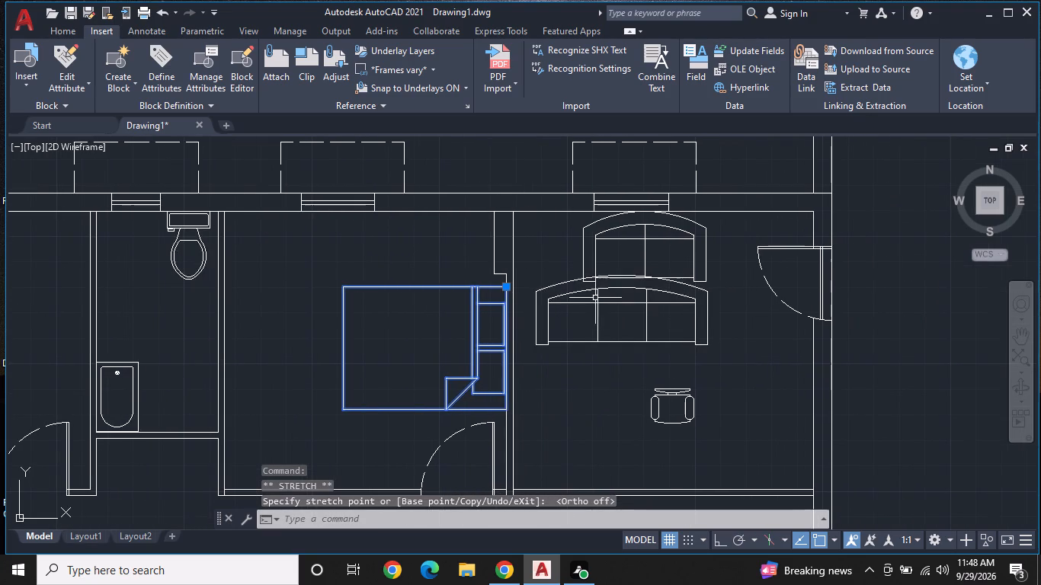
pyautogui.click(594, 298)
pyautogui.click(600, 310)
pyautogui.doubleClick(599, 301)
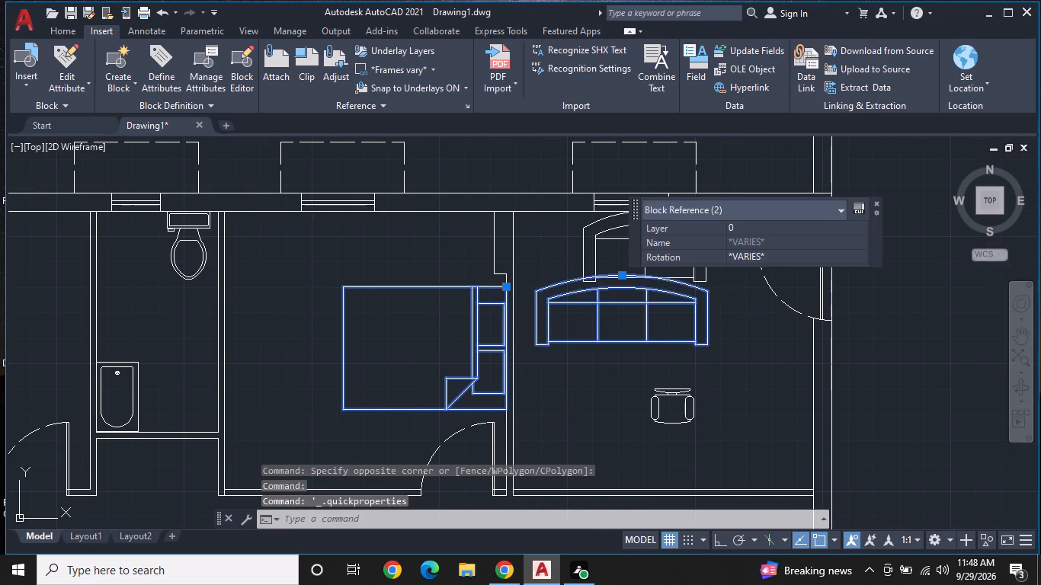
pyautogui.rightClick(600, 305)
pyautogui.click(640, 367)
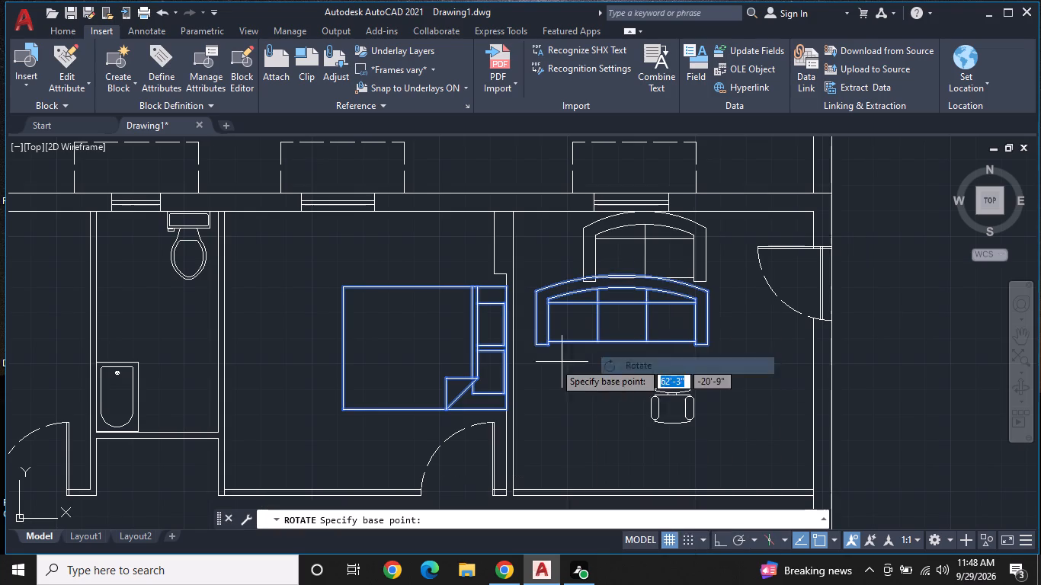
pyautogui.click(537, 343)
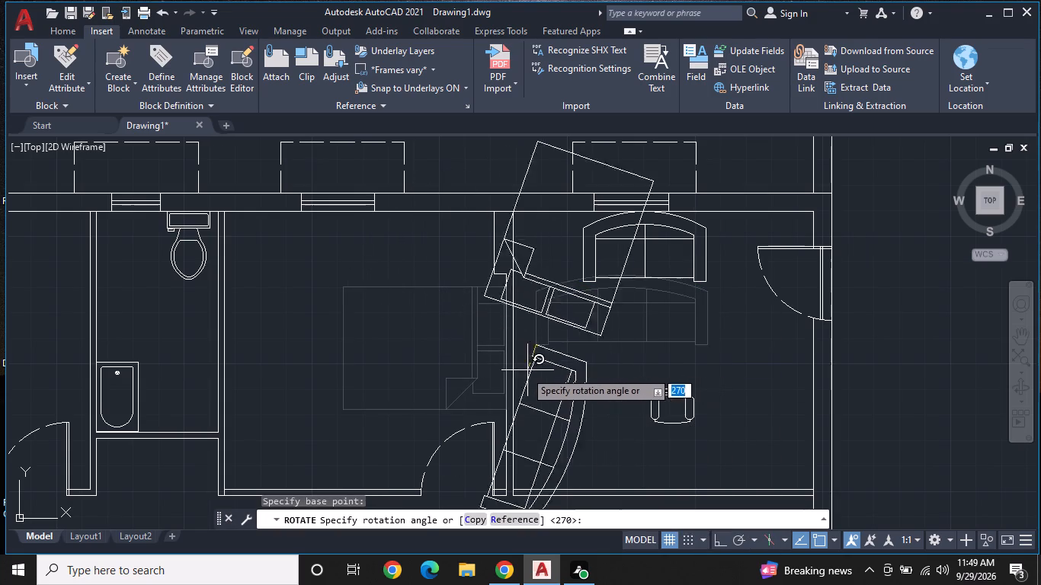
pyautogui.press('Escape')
# Rotate the three-seat sofa in the upper-right room 90° about its lower-left corner with Ortho on.
pyautogui.click(574, 341)
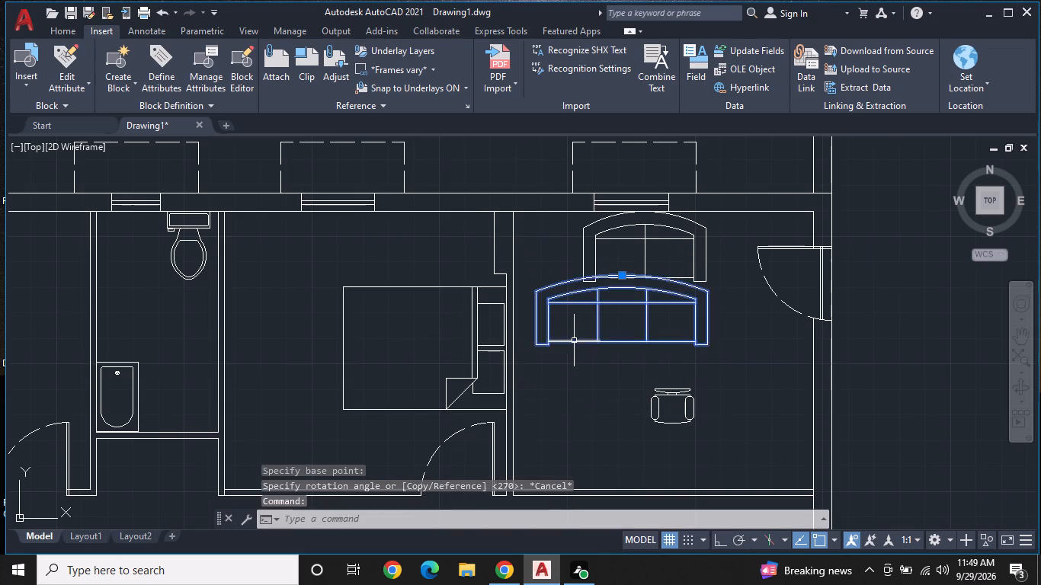
pyautogui.rightClick(566, 343)
pyautogui.click(610, 349)
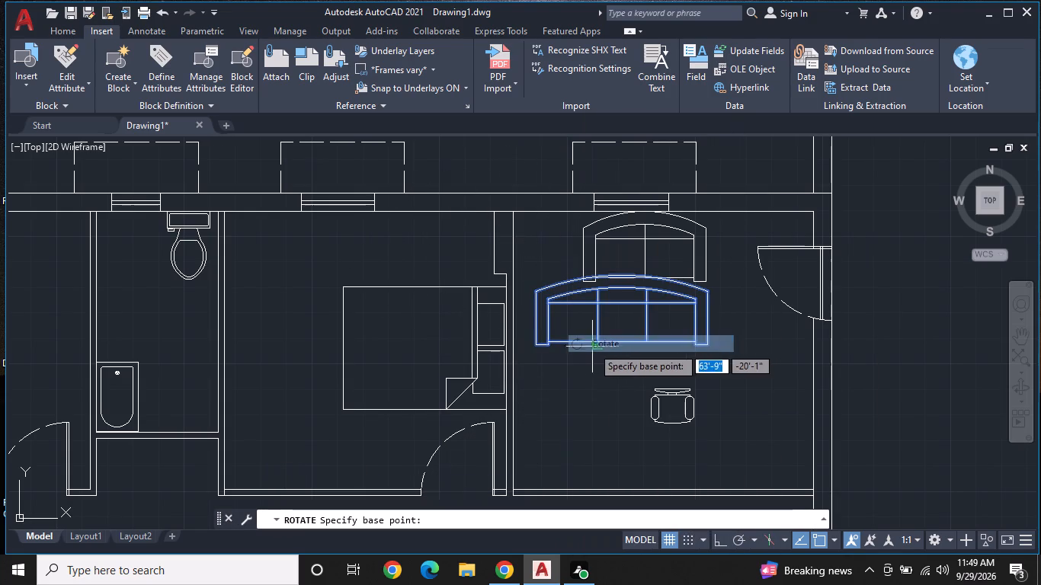
pyautogui.click(535, 348)
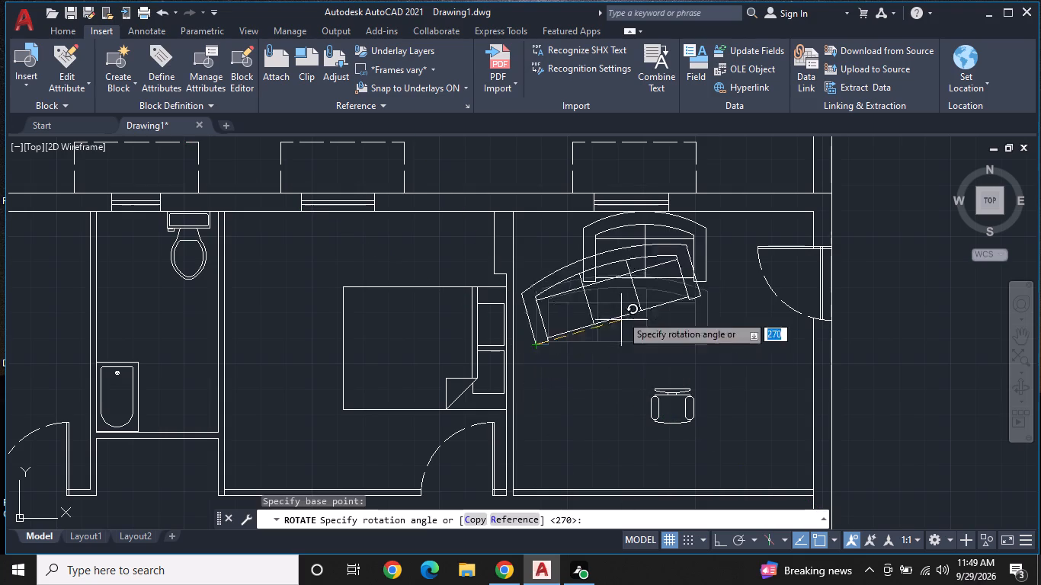
pyautogui.press('F8')
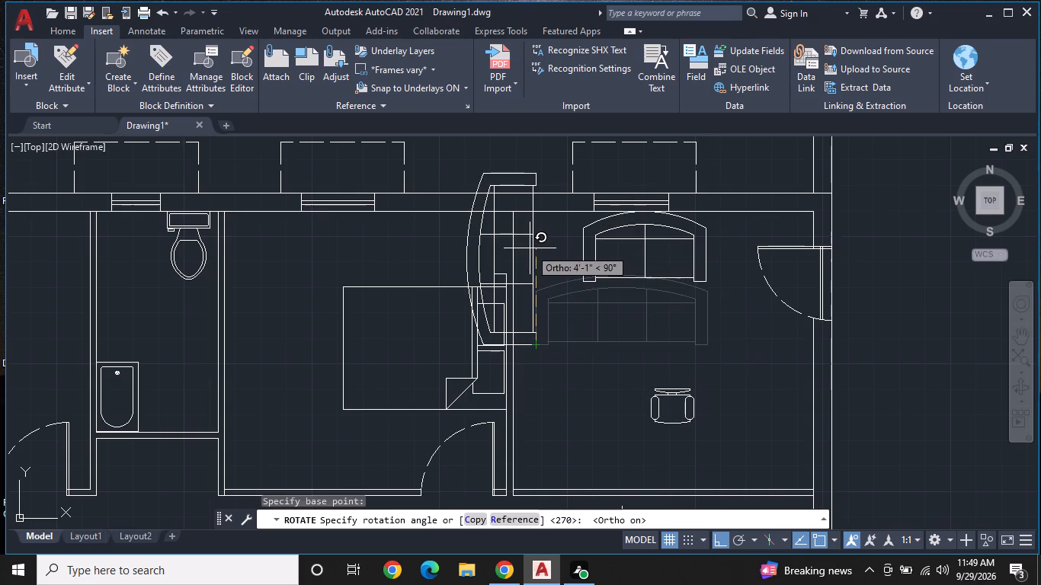
pyautogui.click(530, 248)
# Move the rotated three-seat sofa with Ortho off so its back rests against the upper-right room's left wall.
pyautogui.click(529, 281)
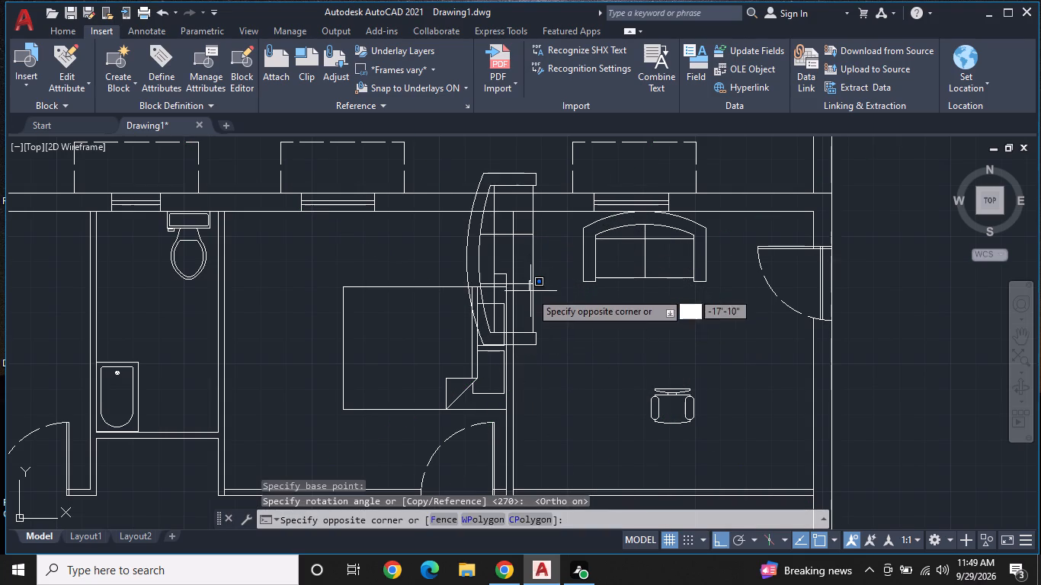
pyautogui.click(530, 292)
pyautogui.click(533, 305)
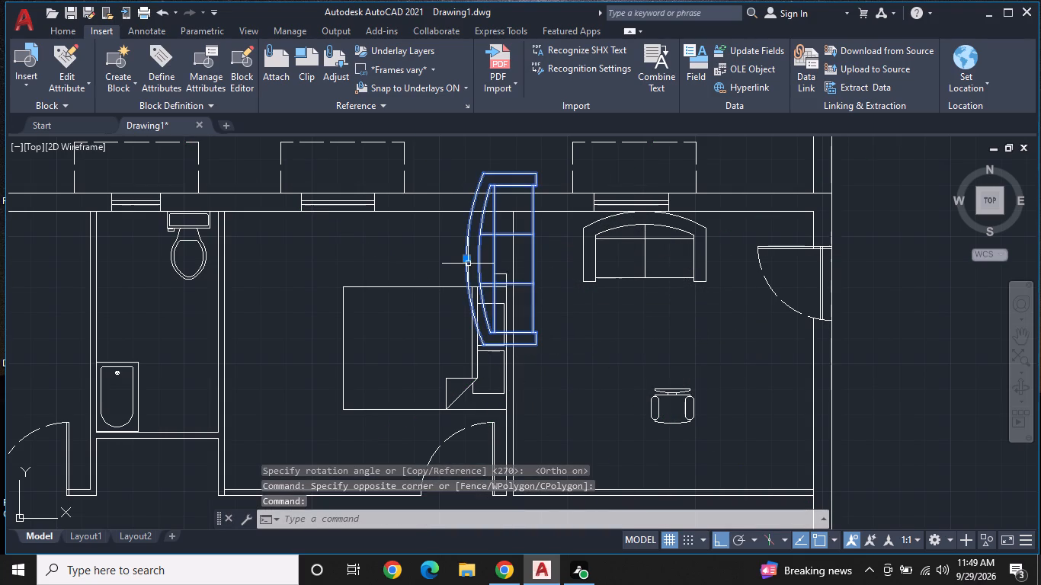
pyautogui.click(464, 261)
pyautogui.press('F8')
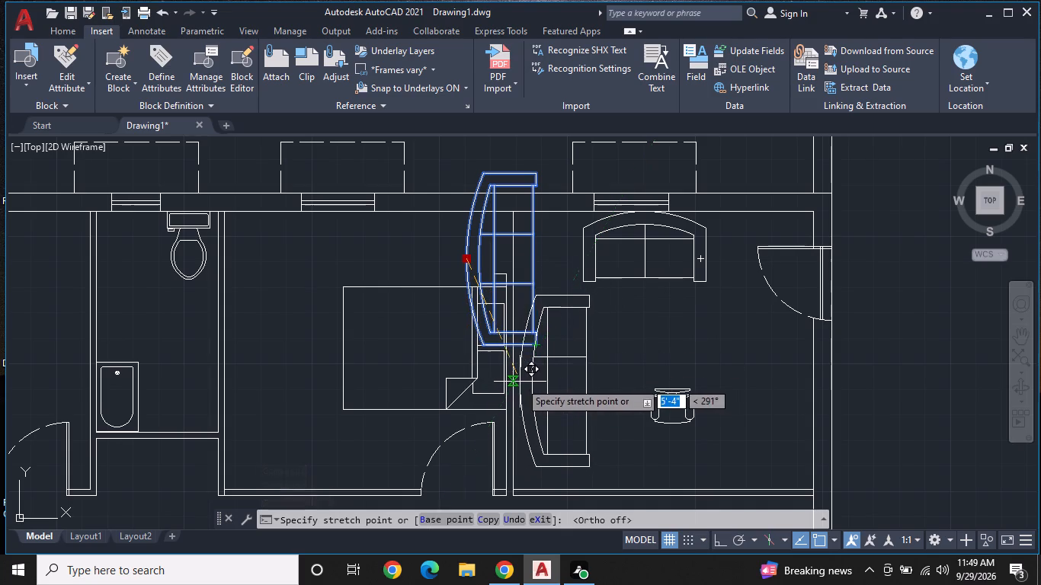
pyautogui.click(523, 382)
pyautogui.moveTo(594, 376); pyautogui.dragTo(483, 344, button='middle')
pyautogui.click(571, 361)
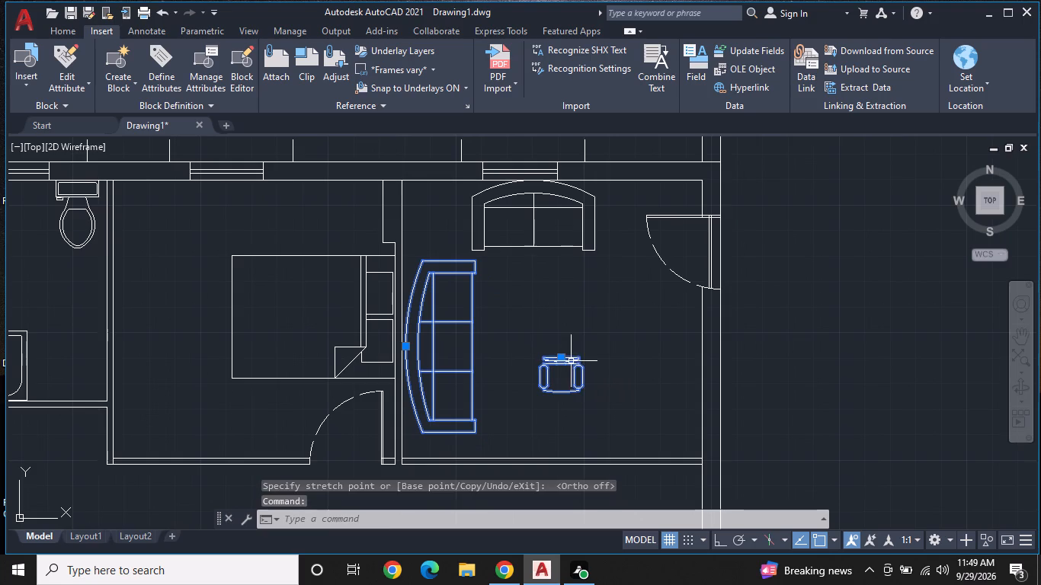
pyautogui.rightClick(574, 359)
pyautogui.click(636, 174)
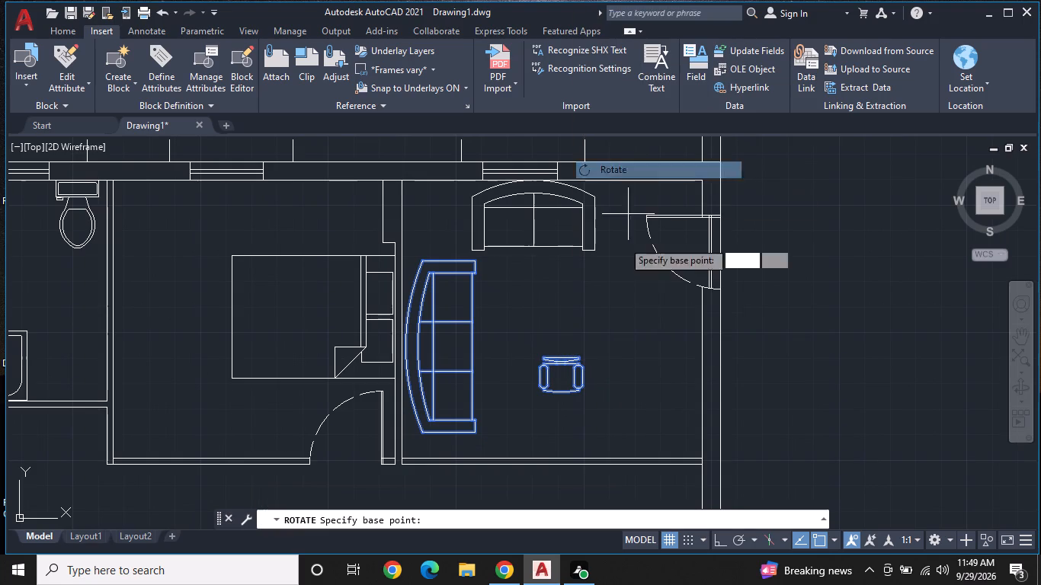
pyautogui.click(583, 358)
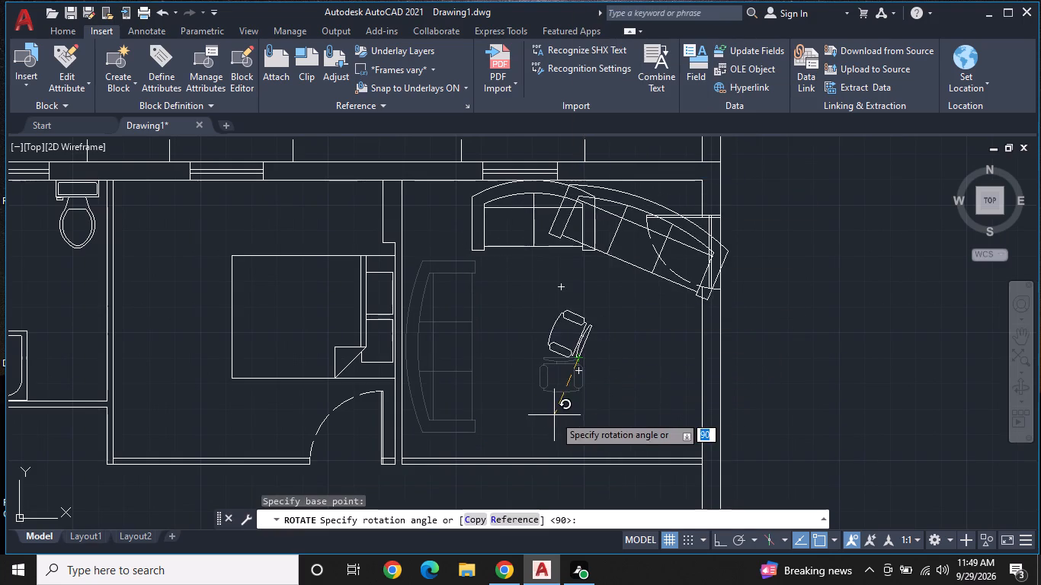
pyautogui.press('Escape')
# Rotate the chair in the upper-right room 180° about its upper-right corner with Ortho on.
pyautogui.click(572, 364)
pyautogui.rightClick(572, 364)
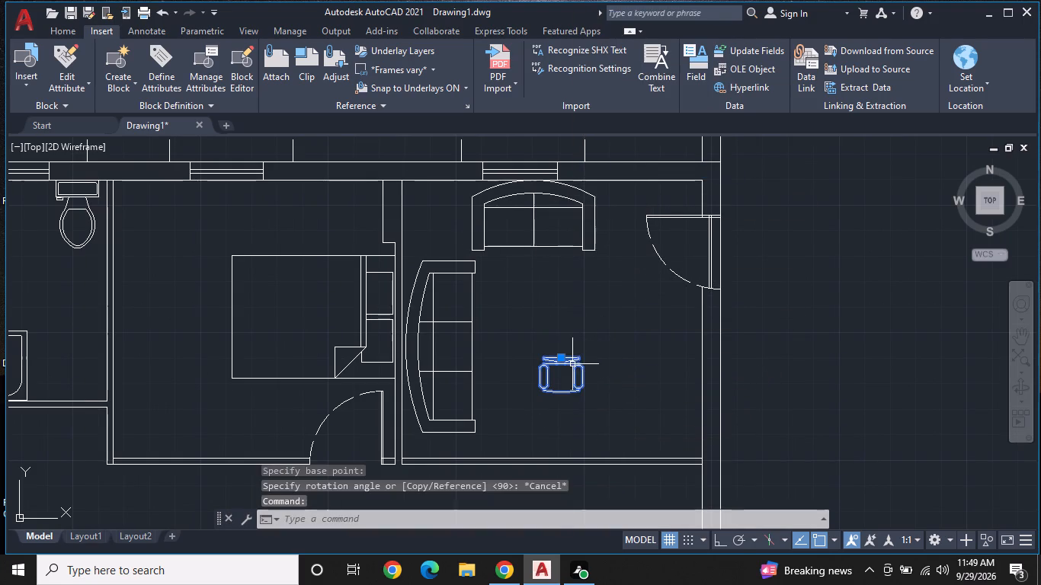
pyautogui.click(609, 344)
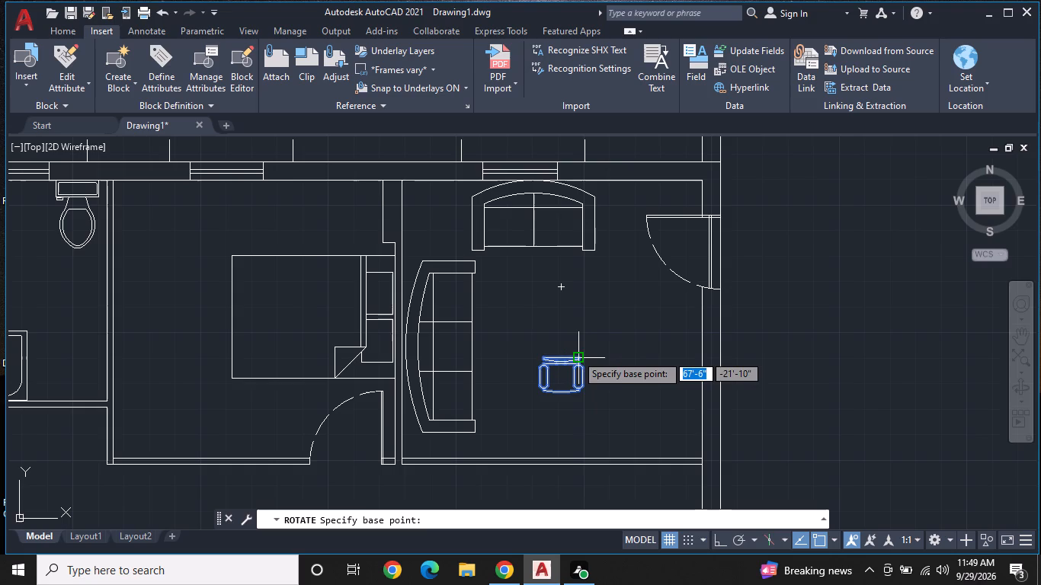
pyautogui.click(579, 354)
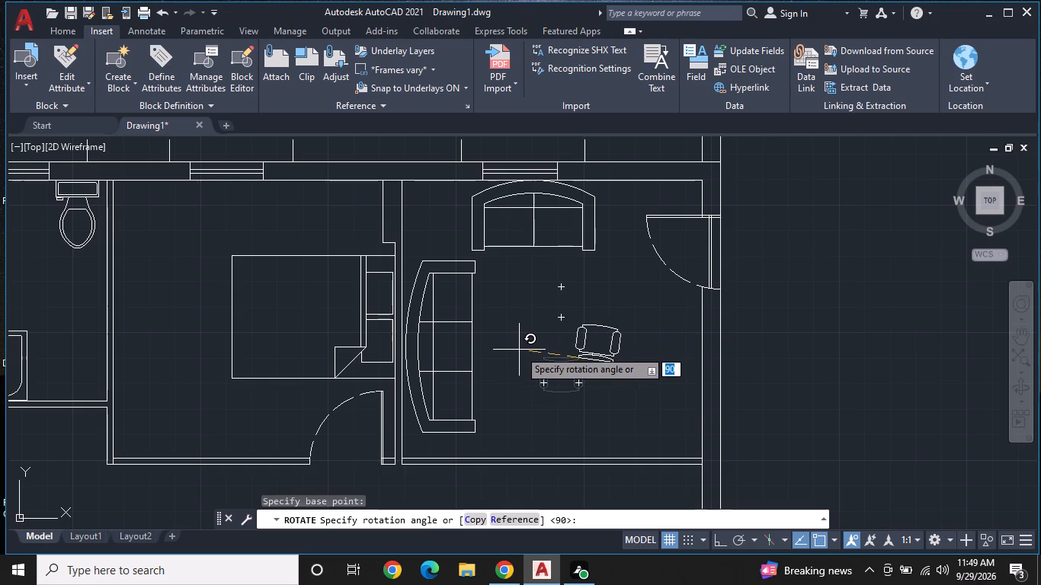
pyautogui.press('F8')
pyautogui.click(539, 353)
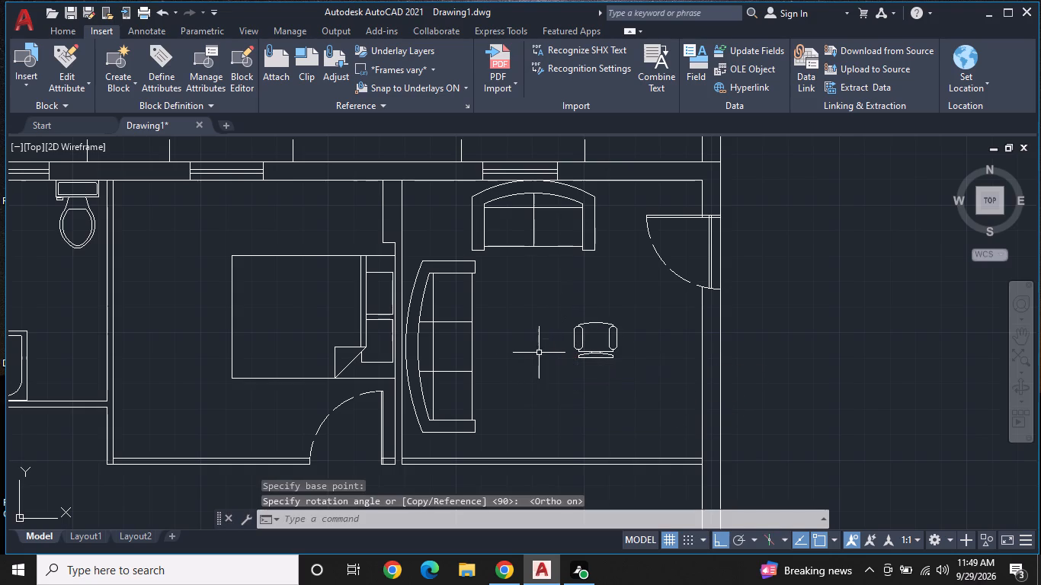
# Move the rotated chair with Ortho off down near the upper-right room's lower wall, facing the two-seat sofa.
pyautogui.click(586, 352)
pyautogui.click(596, 359)
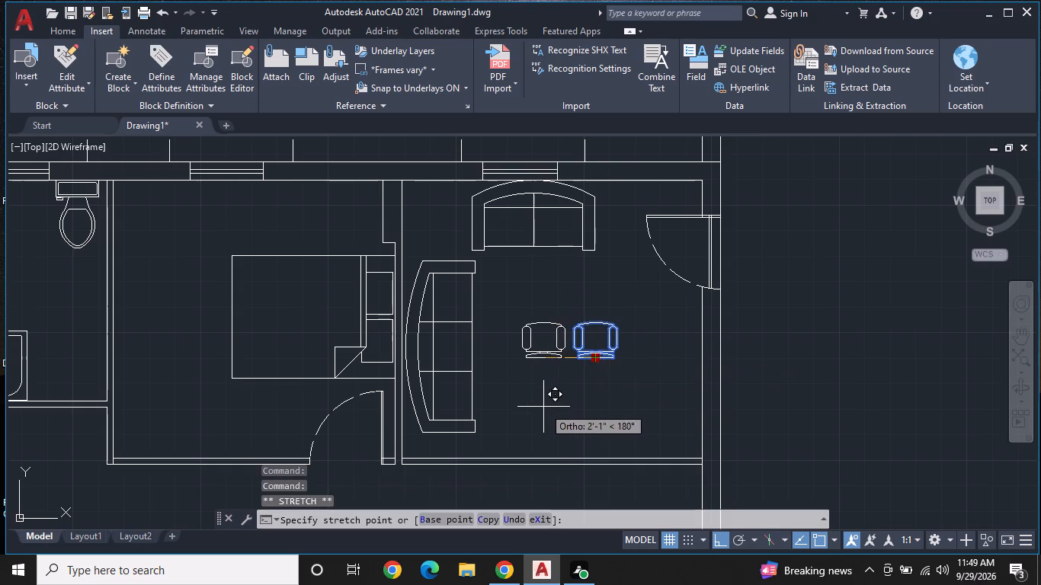
pyautogui.press('F8')
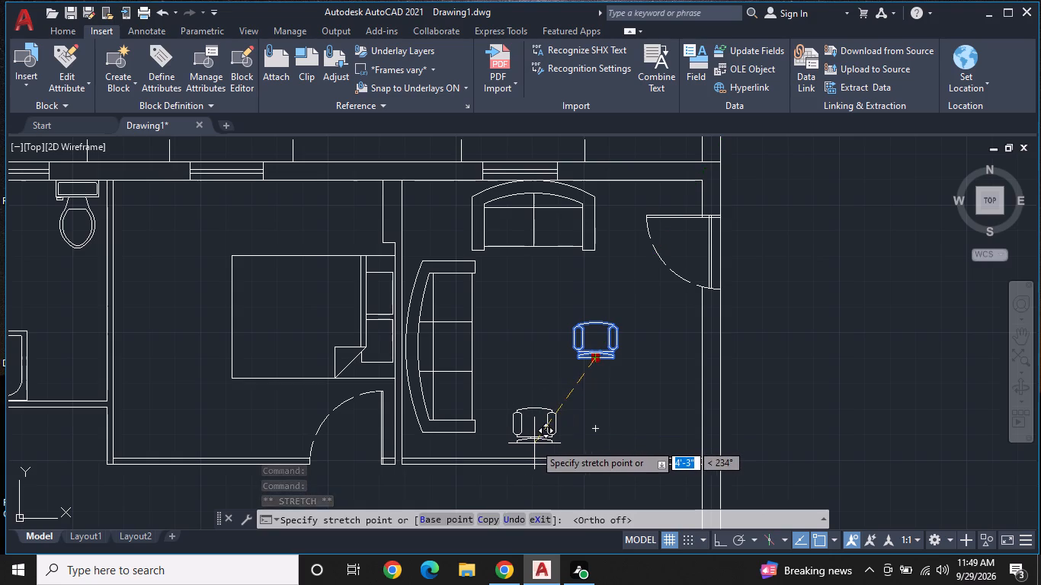
pyautogui.click(534, 443)
pyautogui.moveTo(601, 409); pyautogui.dragTo(525, 427, button='middle')
pyautogui.press('Escape')
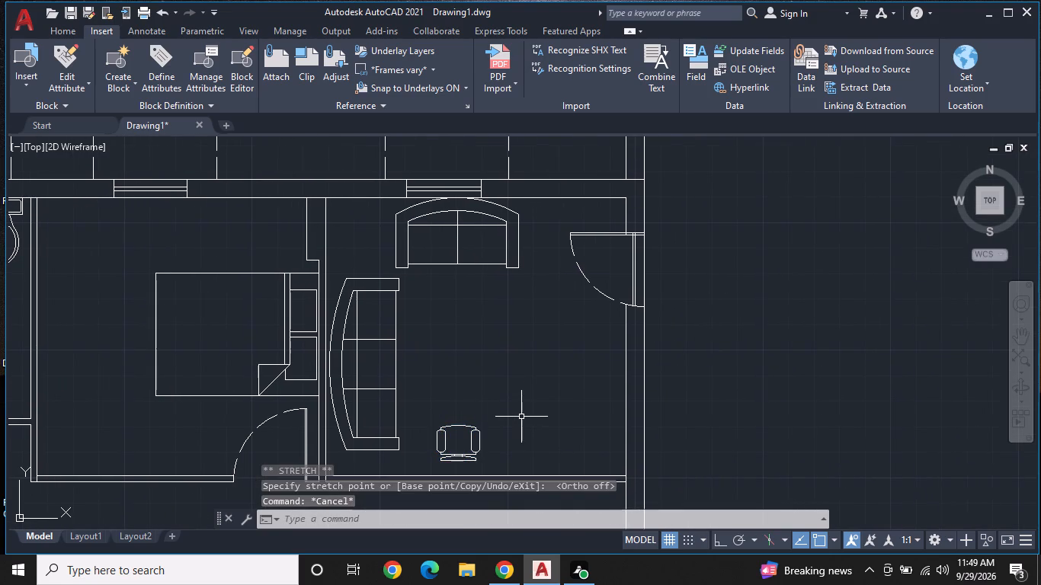
# Draw a small ellipse as a coffee table beside the three-seat sofa, with a horizontal half-axis of about 11".
pyautogui.press('e')
pyautogui.press('l')
pyautogui.press('space')
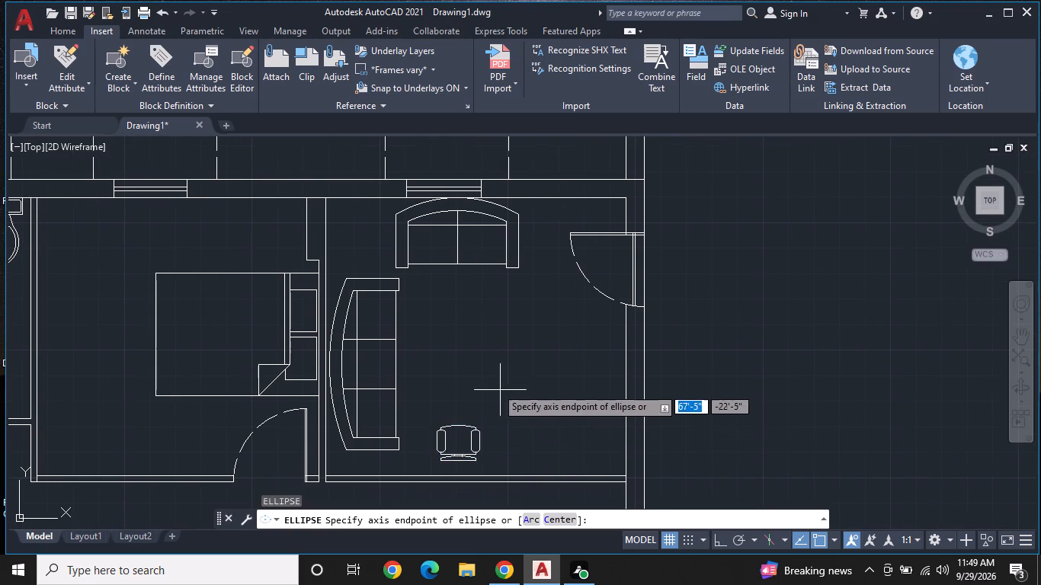
pyautogui.click(436, 340)
pyautogui.click(436, 378)
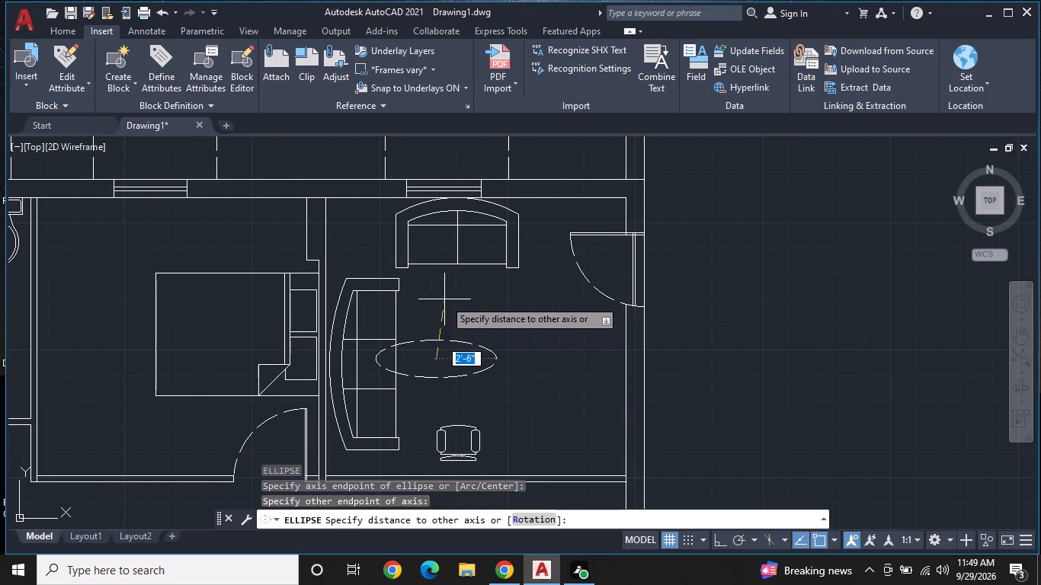
pyautogui.click(437, 382)
# Move the ellipse by its centre slightly to the right, lining it up above the chair.
pyautogui.click(456, 369)
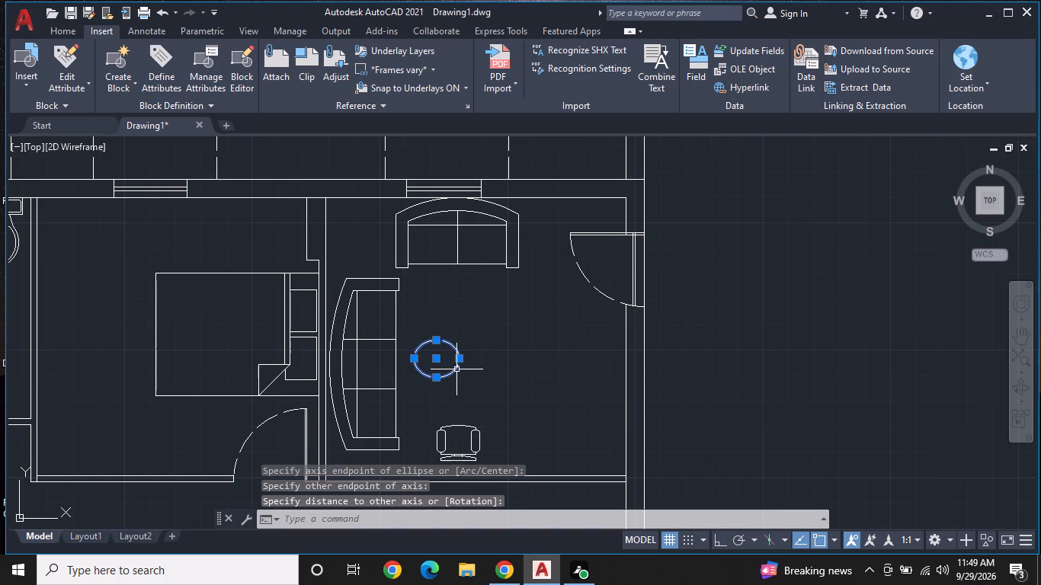
pyautogui.click(440, 357)
pyautogui.click(463, 355)
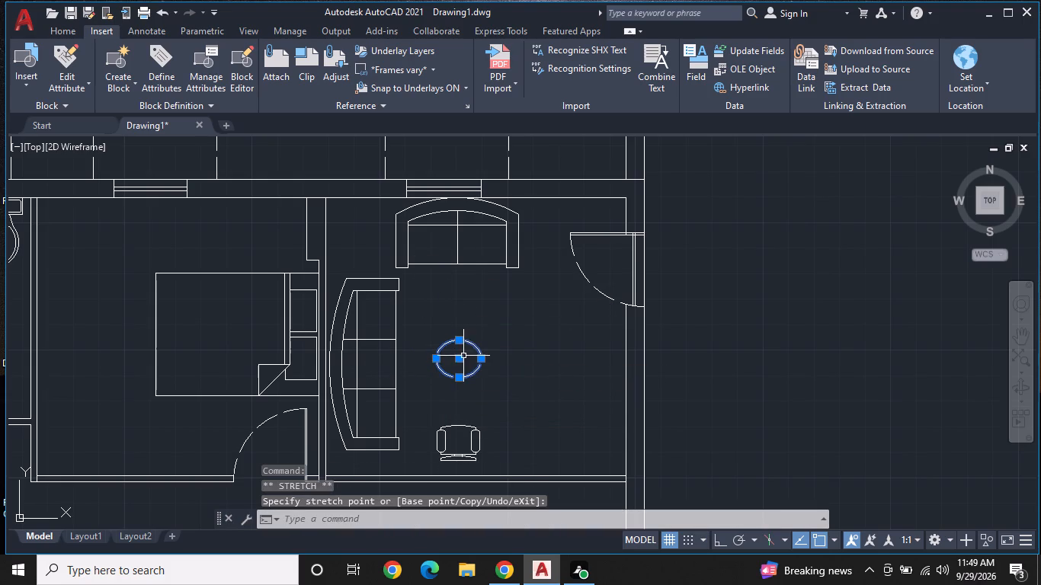
# Change the ellipse's linetype to ByLayer.
pyautogui.click(60, 24)
pyautogui.doubleClick(54, 31)
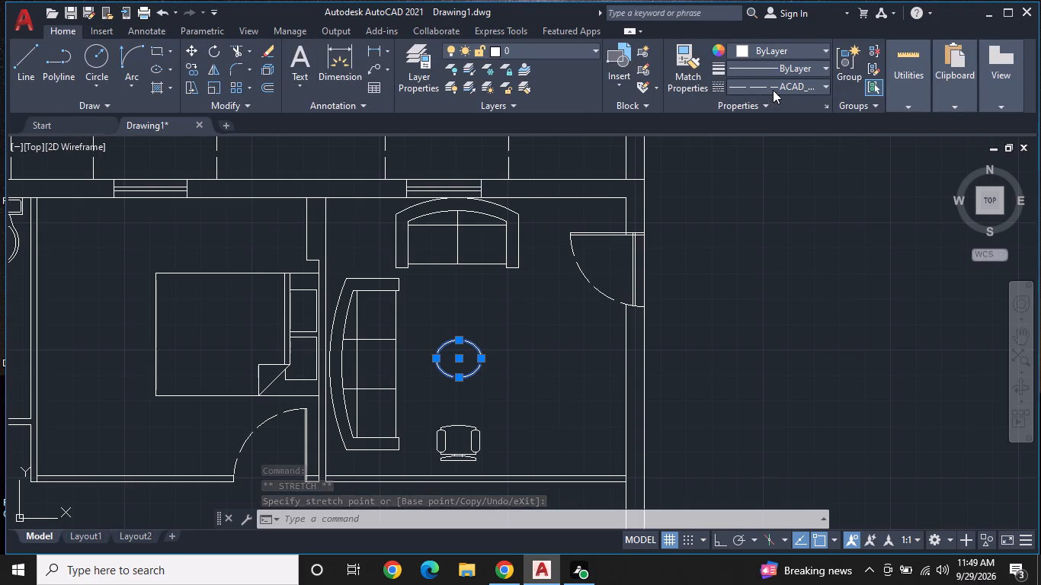
pyautogui.doubleClick(775, 84)
pyautogui.click(777, 88)
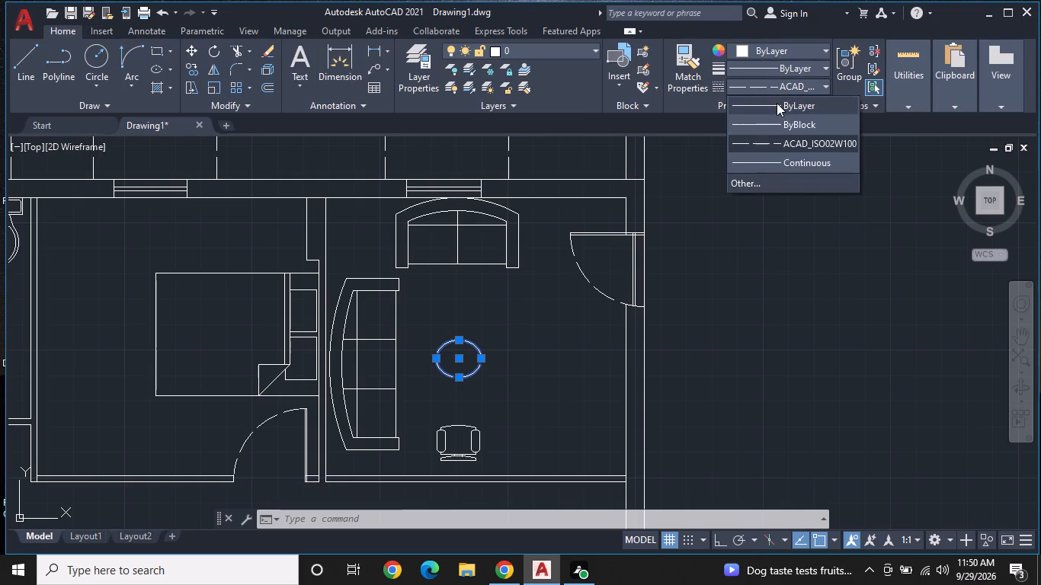
pyautogui.click(777, 103)
pyautogui.press('Escape')
# Rotate the dining table set a quarter turn with Ortho on, so the table runs vertically.
pyautogui.moveTo(557, 318); pyautogui.dragTo(560, 227, button='middle')
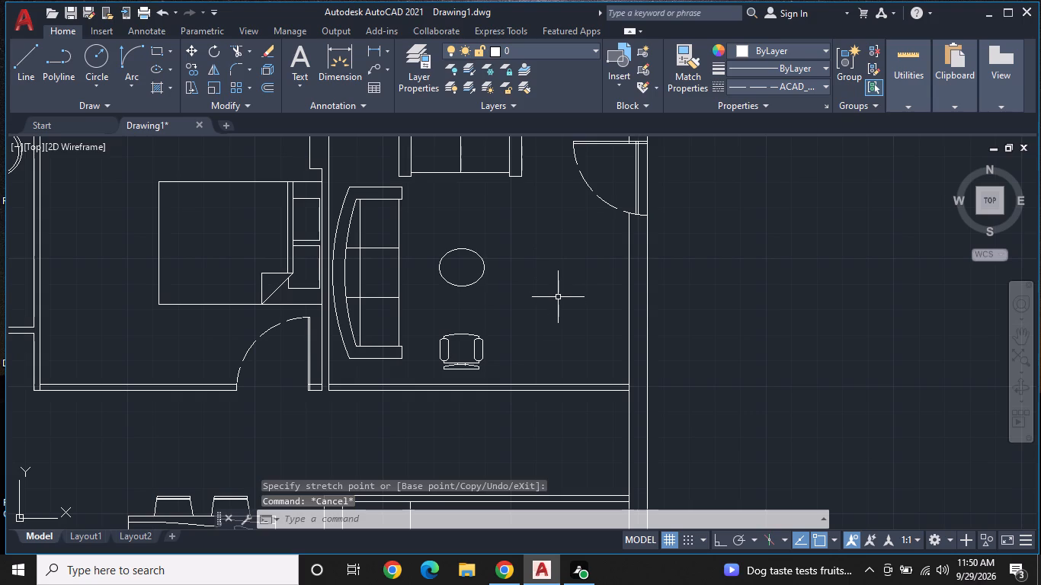
pyautogui.moveTo(543, 321); pyautogui.dragTo(593, 145, button='middle')
pyautogui.moveTo(522, 307); pyautogui.dragTo(685, 197, button='middle')
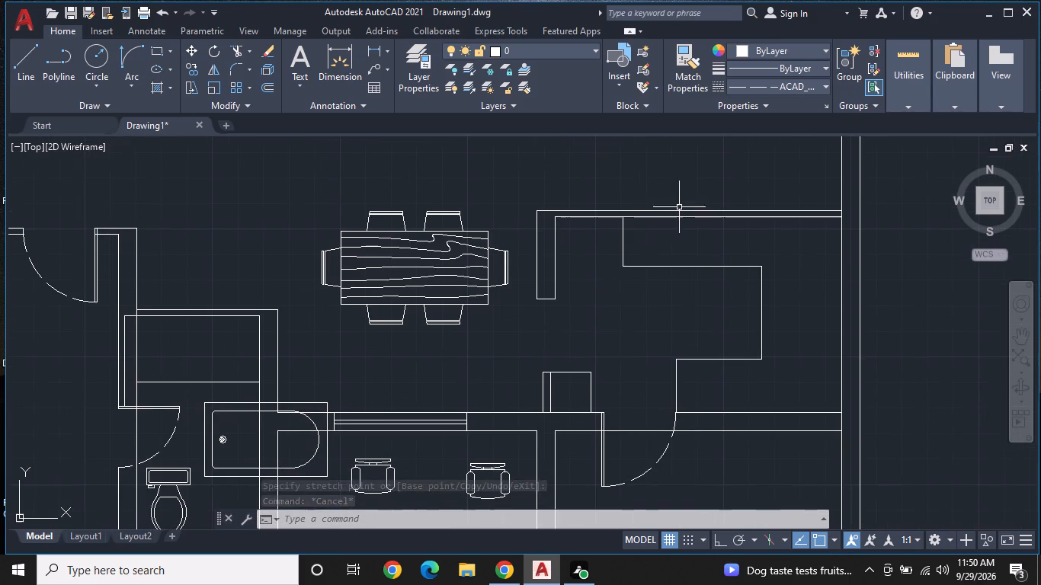
pyautogui.click(433, 292)
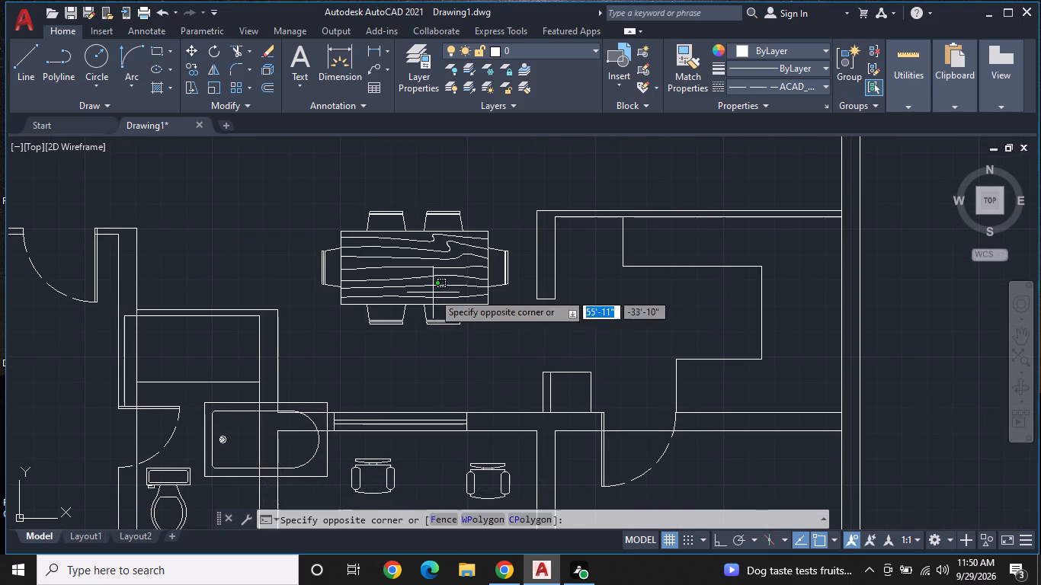
pyautogui.click(483, 283)
pyautogui.click(472, 282)
pyautogui.click(472, 270)
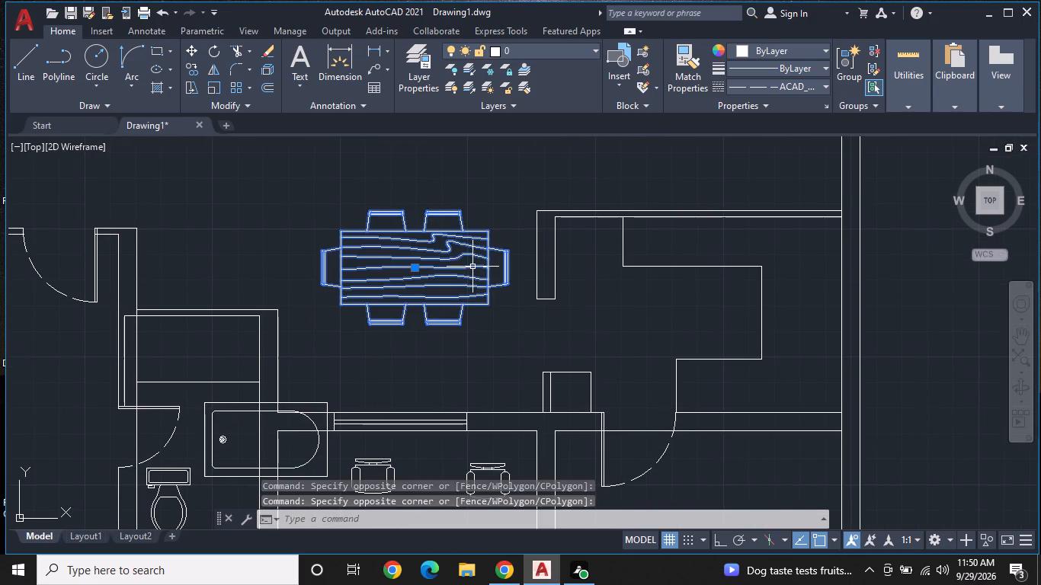
pyautogui.rightClick(431, 237)
pyautogui.click(481, 340)
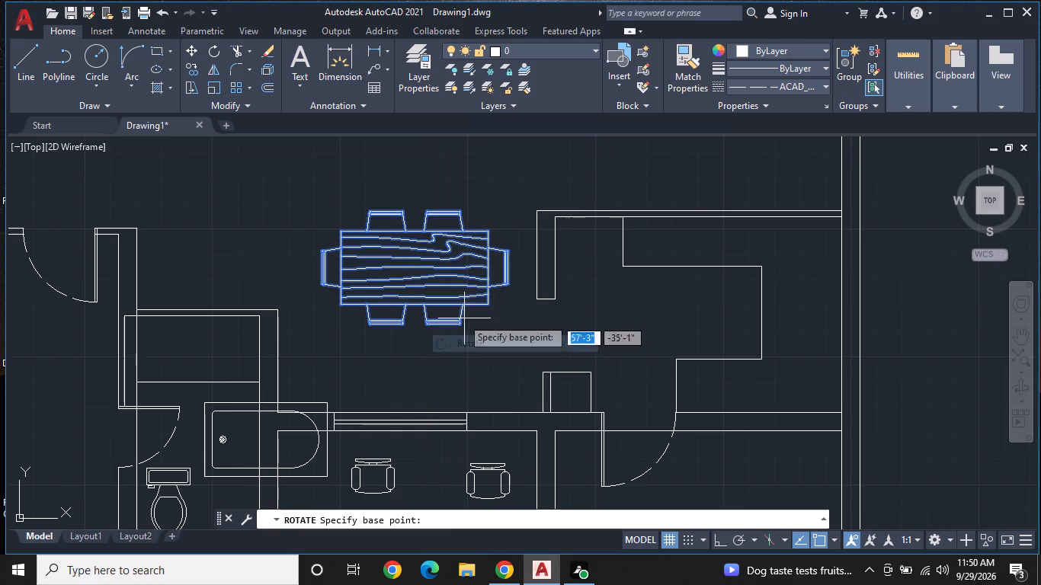
pyautogui.moveTo(509, 283); pyautogui.dragTo(507, 295)
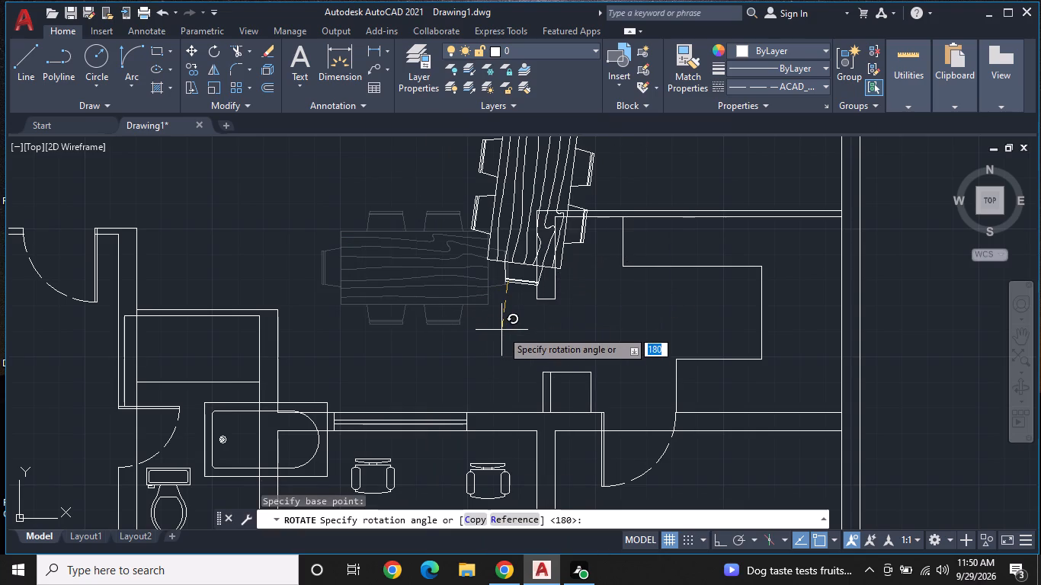
pyautogui.press('F8')
pyautogui.click(509, 324)
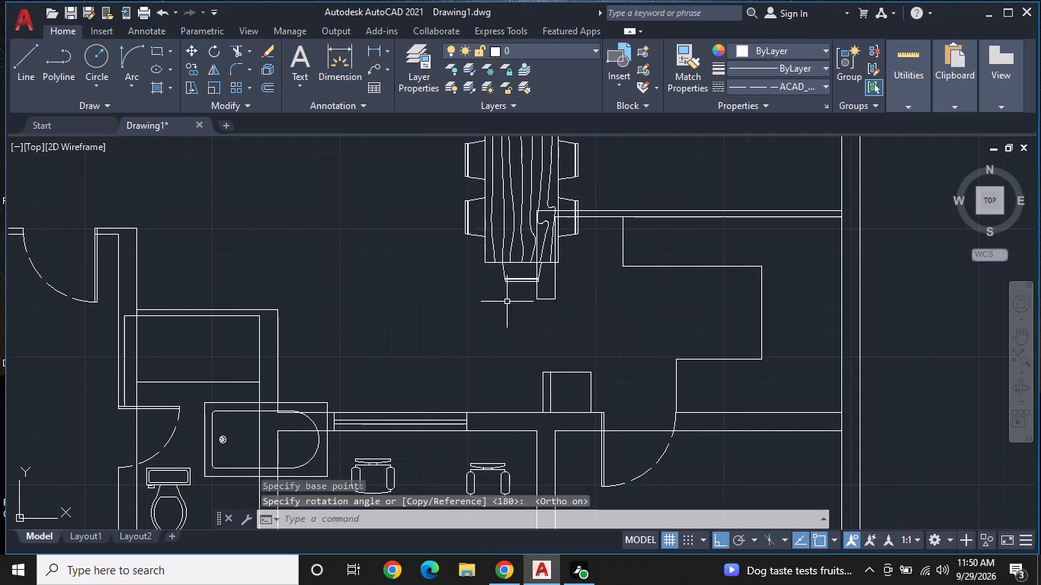
# Move the rotated dining set with Ortho off down and left into the open dining area beside the kitchen.
pyautogui.click(509, 266)
pyautogui.click(514, 237)
pyautogui.click(508, 205)
pyautogui.click(498, 199)
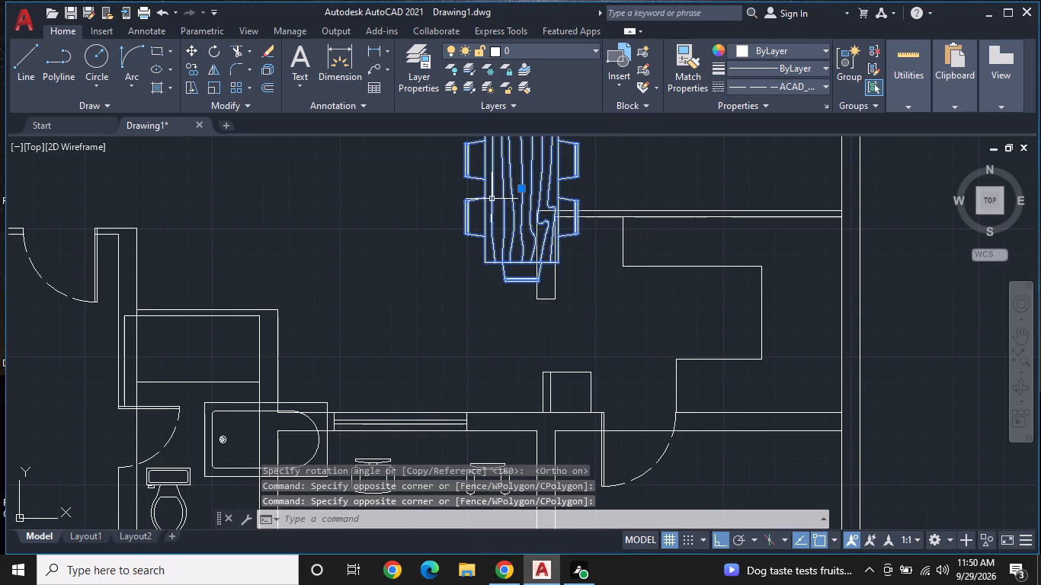
pyautogui.moveTo(500, 211); pyautogui.dragTo(451, 291, button='middle')
pyautogui.click(475, 266)
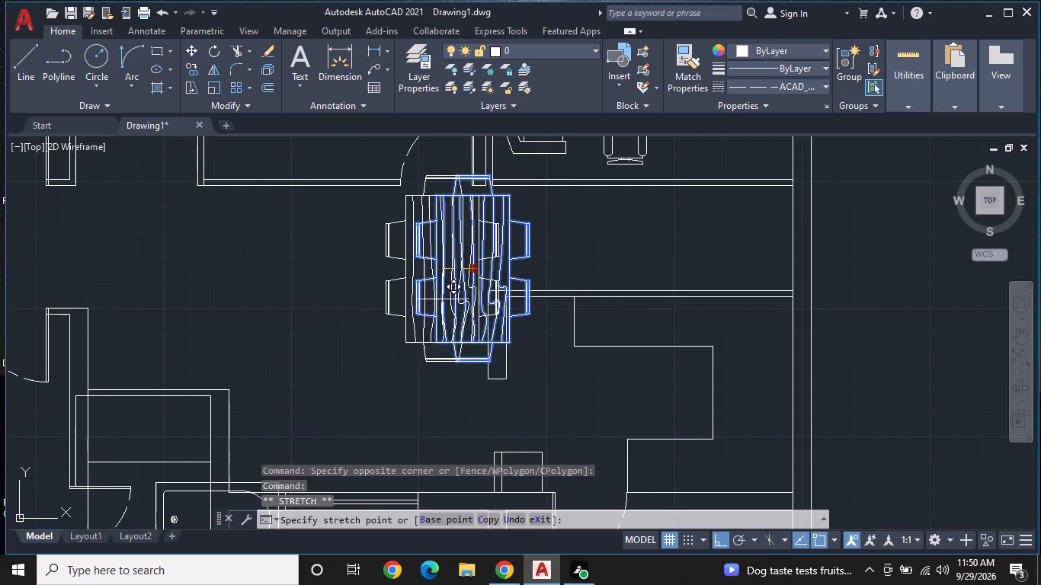
pyautogui.press('F8')
pyautogui.moveTo(397, 347); pyautogui.dragTo(425, 267, button='middle')
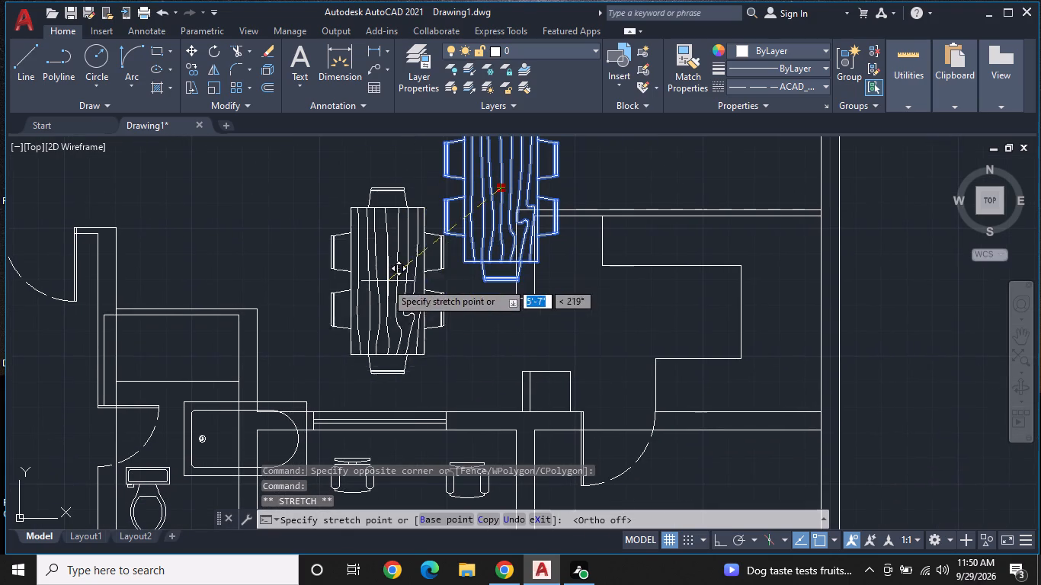
pyautogui.click(391, 284)
pyautogui.moveTo(479, 296); pyautogui.dragTo(462, 274, button='middle')
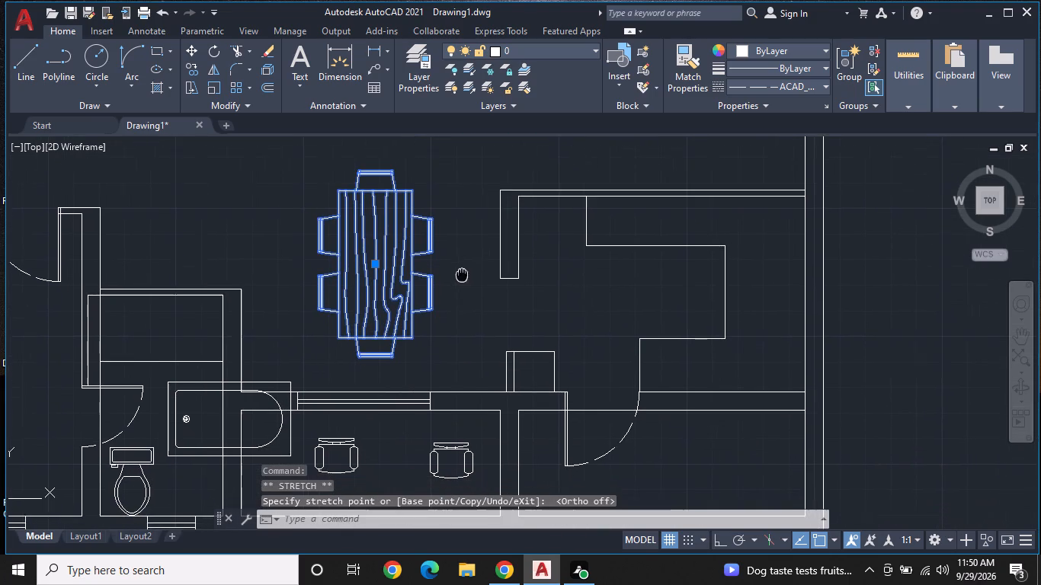
pyautogui.moveTo(462, 274); pyautogui.dragTo(458, 273, button='middle')
pyautogui.press('Escape')
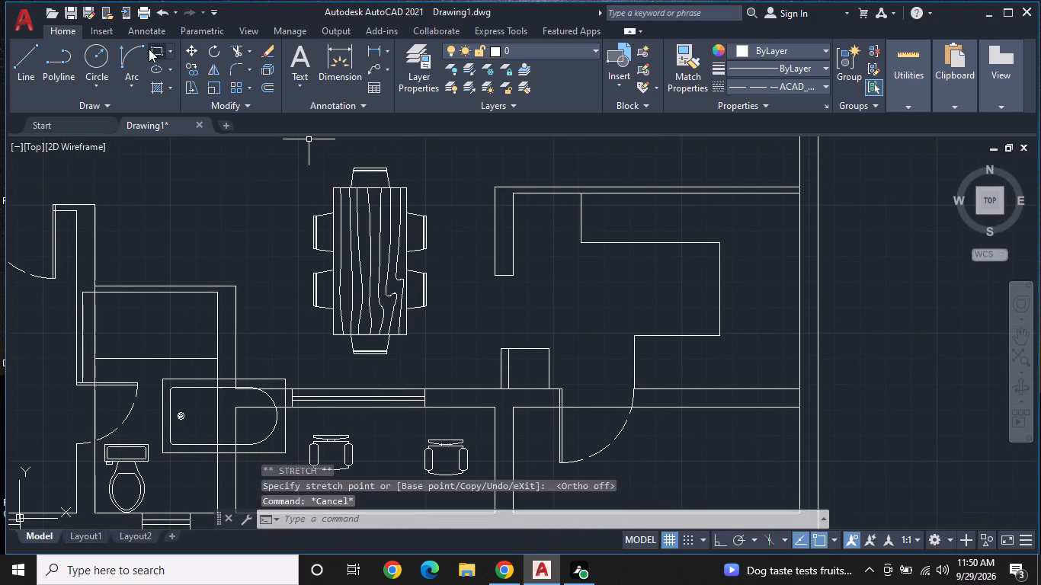
# Draw a rectangle about 2'-11" tall between the stepped kitchen counter line and the house's outer wall.
pyautogui.click(149, 49)
pyautogui.click(735, 256)
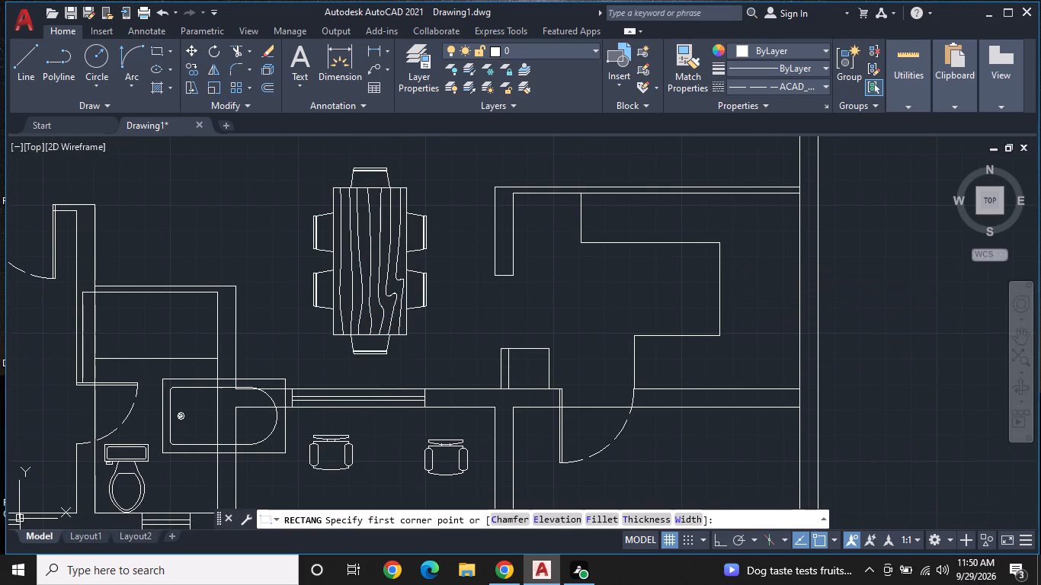
pyautogui.click(789, 328)
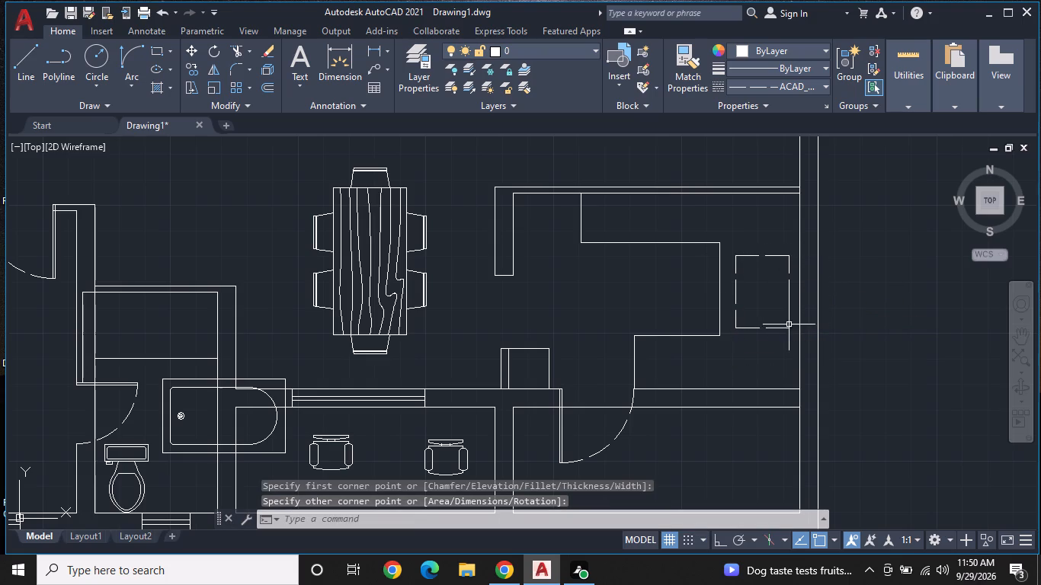
# Change the new kitchen rectangle's linetype to ByLayer.
pyautogui.click(791, 279)
pyautogui.click(789, 285)
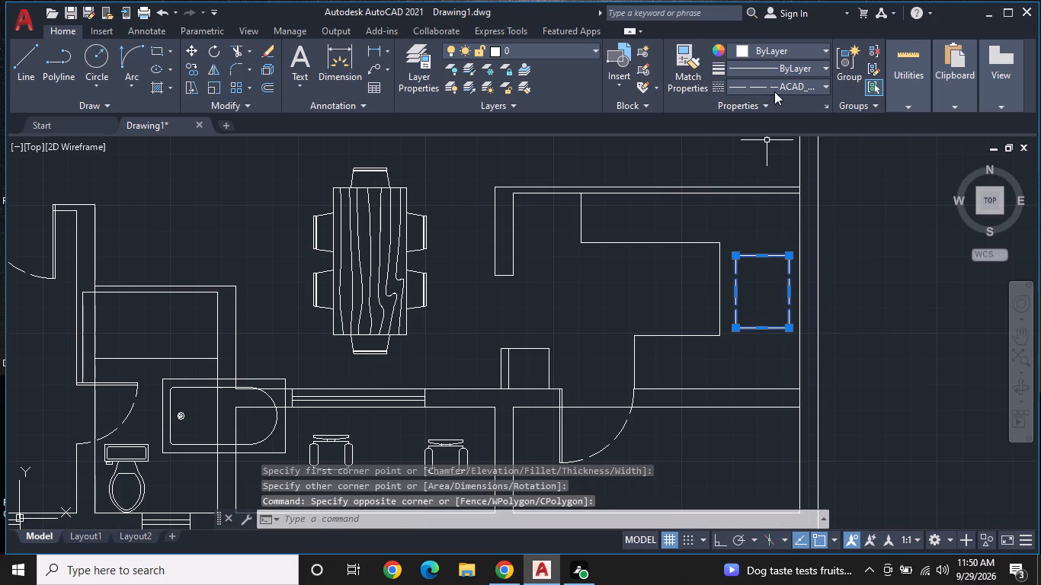
pyautogui.click(788, 85)
pyautogui.click(799, 98)
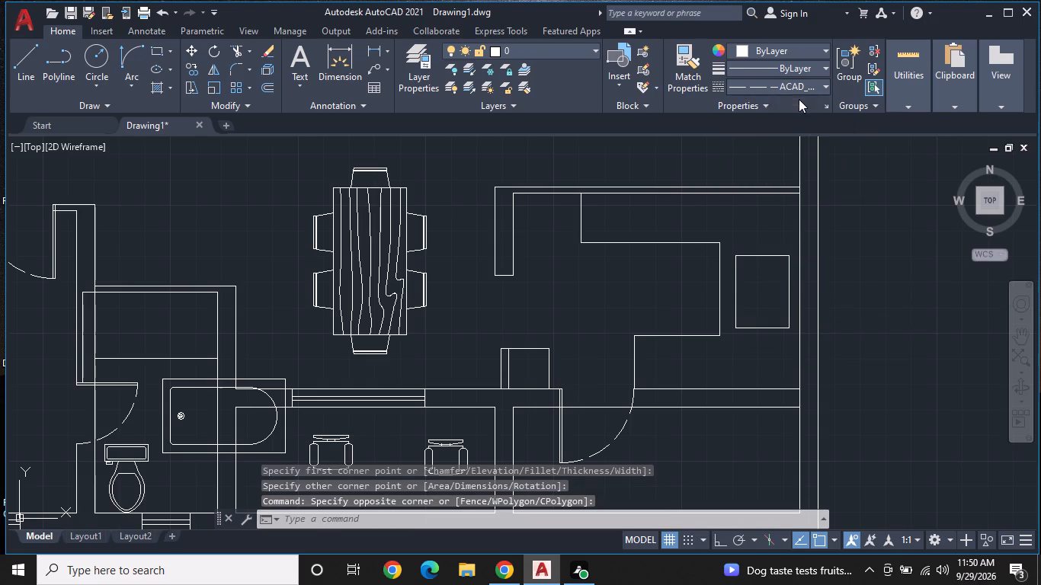
pyautogui.press('Escape')
# Set the current linetype for new objects to ByLayer.
pyautogui.moveTo(809, 245); pyautogui.dragTo(673, 305, button='middle')
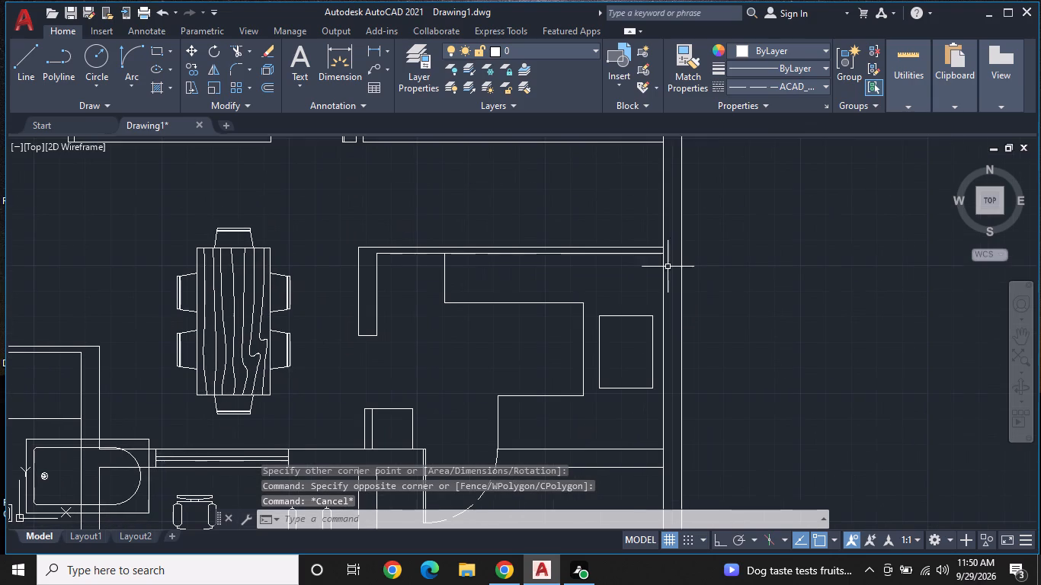
pyautogui.click(751, 82)
pyautogui.click(783, 104)
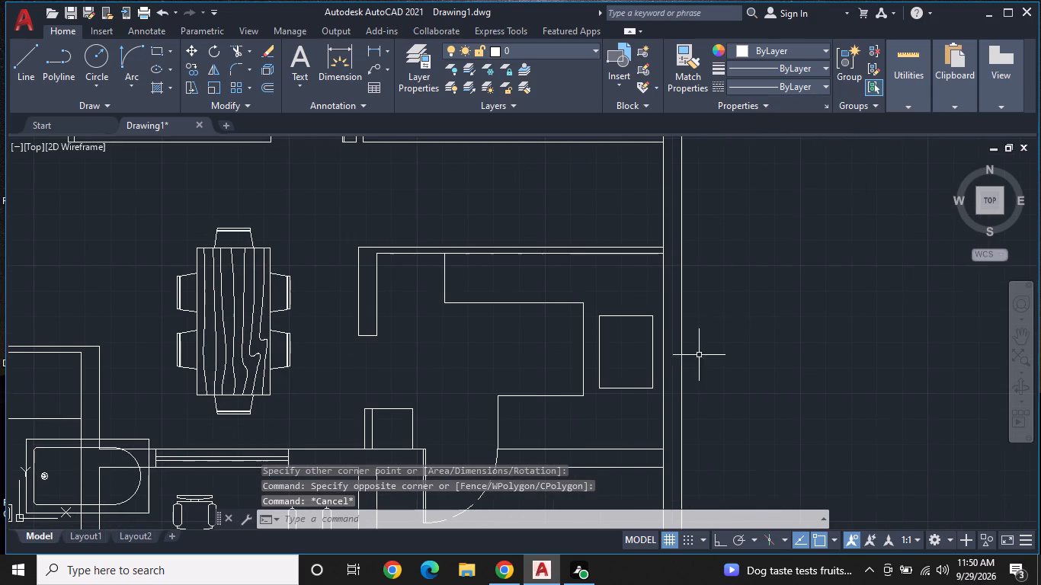
# Draw a circle with a radius of about 6" in the upper part of the kitchen rectangle.
pyautogui.scroll(1, 679, 371)
pyautogui.moveTo(633, 332); pyautogui.dragTo(637, 299, button='middle')
pyautogui.press('c')
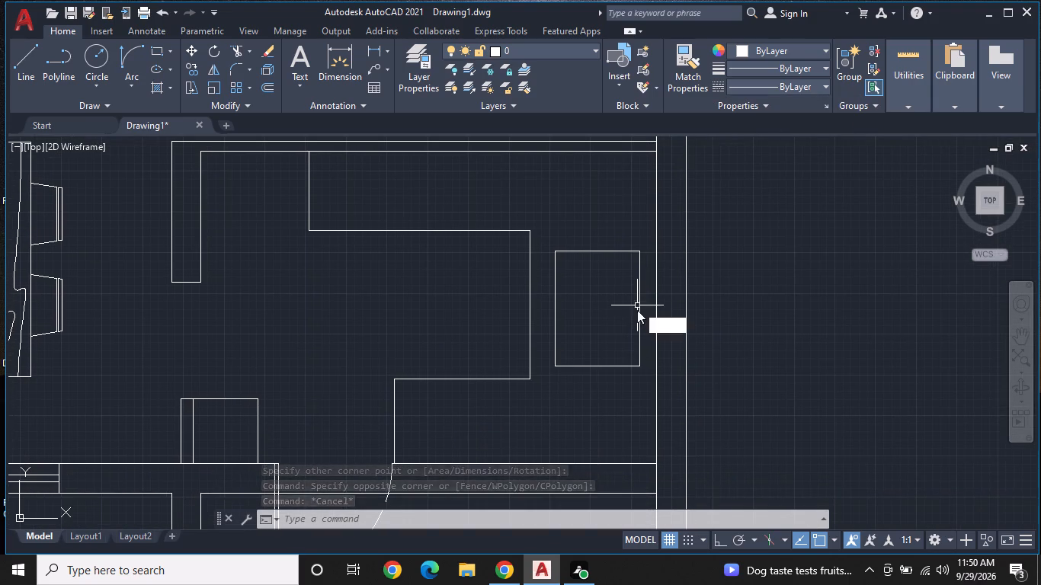
pyautogui.press('space')
pyautogui.scroll(2, 602, 280)
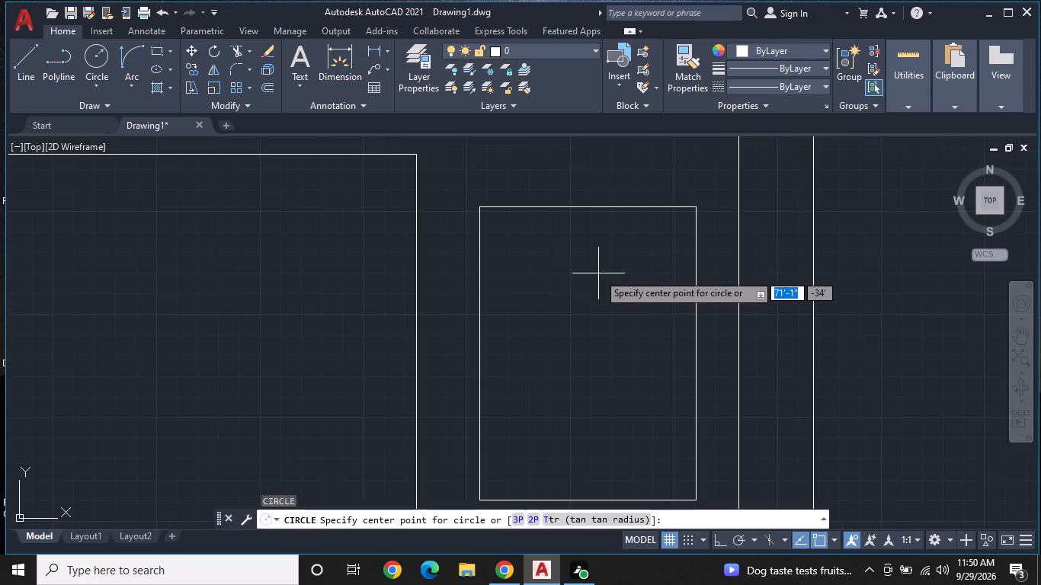
pyautogui.click(598, 268)
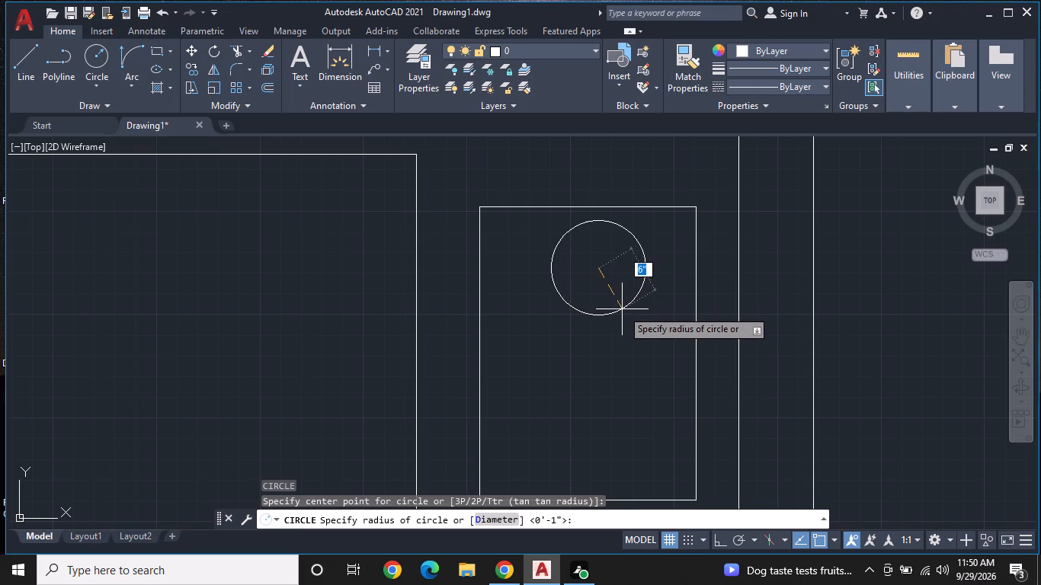
pyautogui.click(622, 309)
# Move the circle by its centre slightly downward inside the rectangle.
pyautogui.click(622, 307)
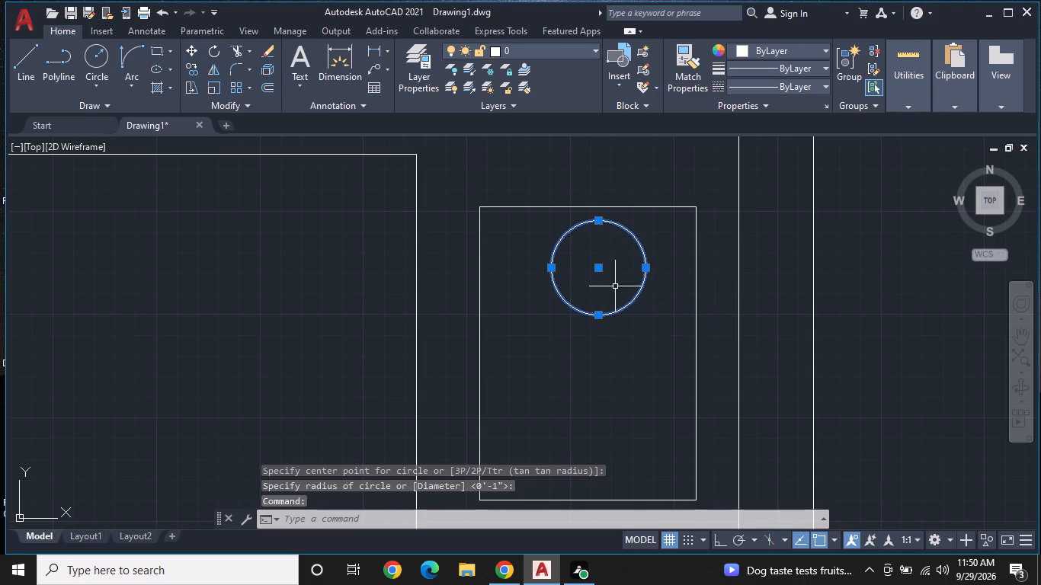
pyautogui.click(601, 268)
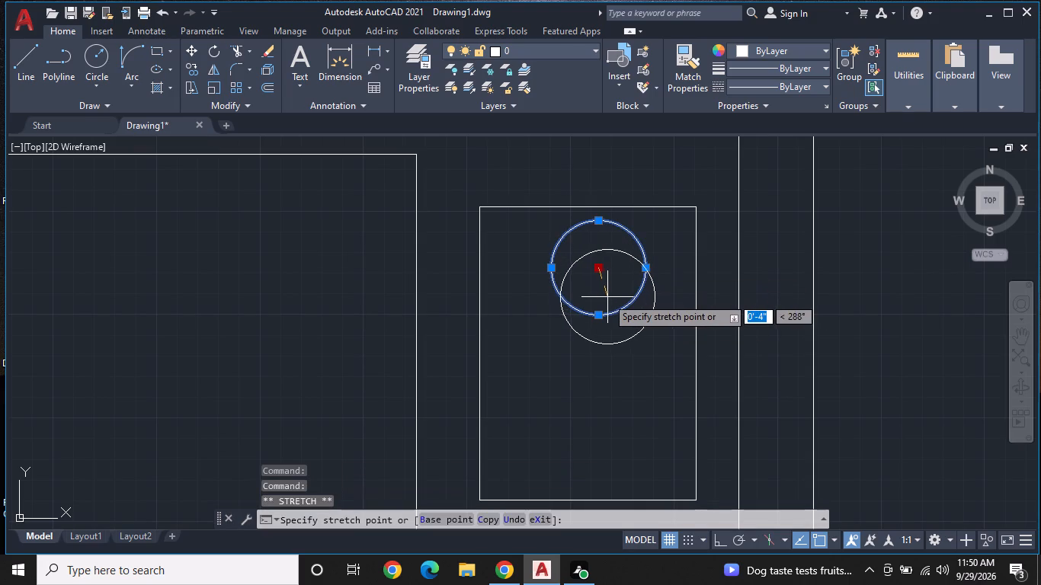
pyautogui.click(605, 295)
# Copy the circle about 2" to the right so the two circles overlap.
pyautogui.rightClick(611, 293)
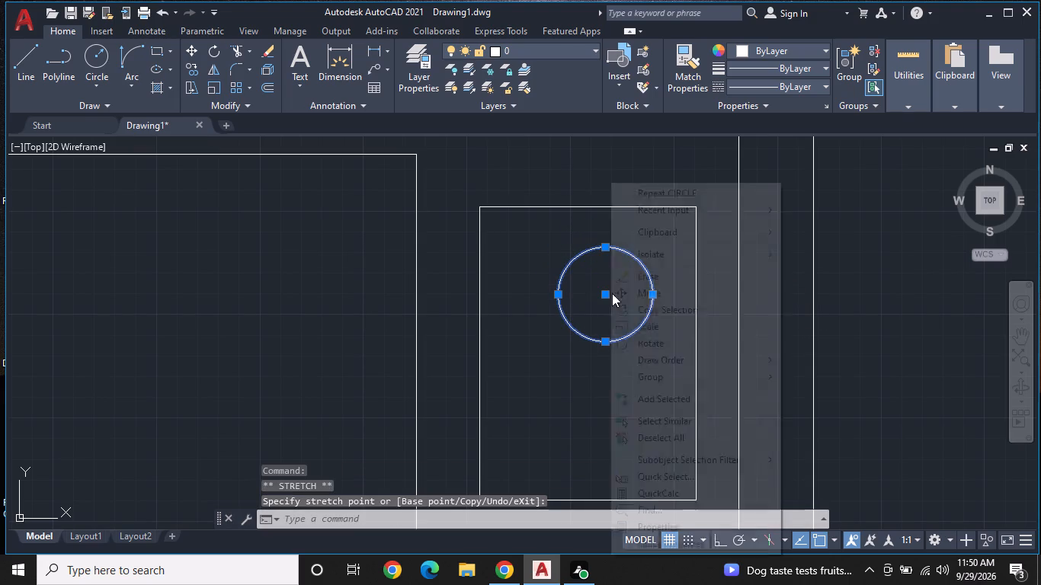
pyautogui.click(655, 310)
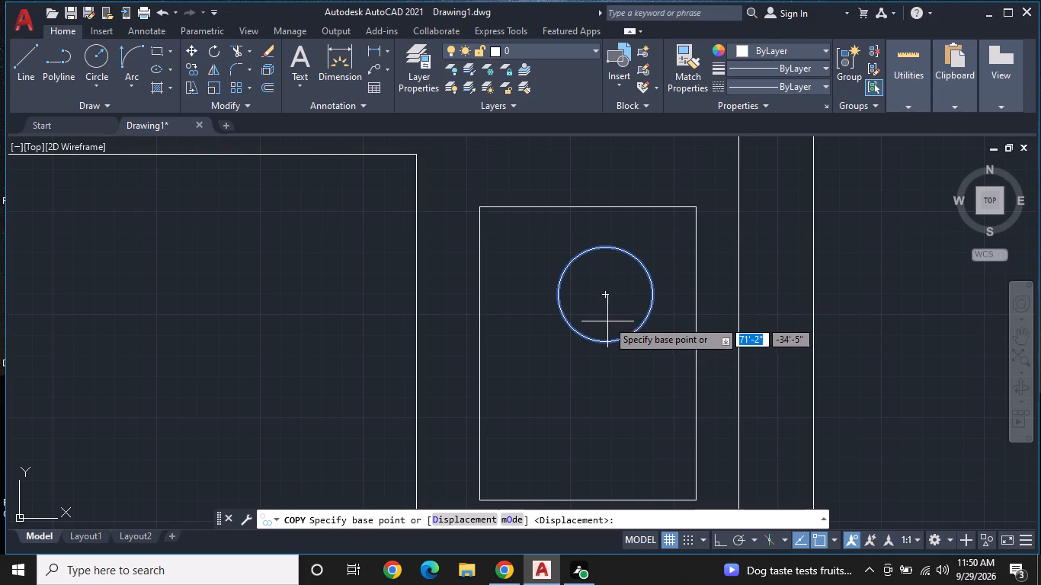
pyautogui.click(605, 292)
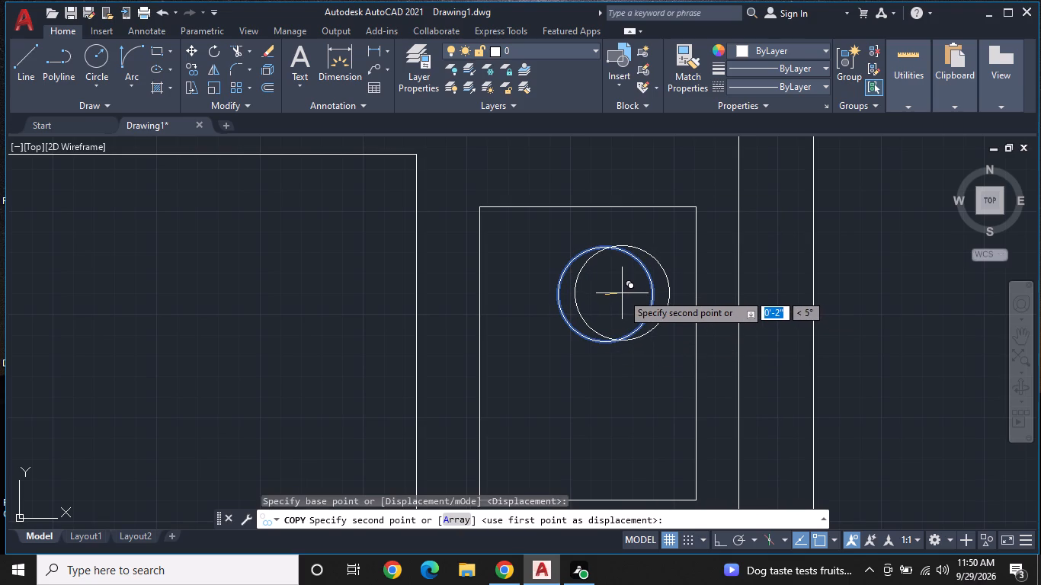
pyautogui.click(622, 293)
pyautogui.press('Escape')
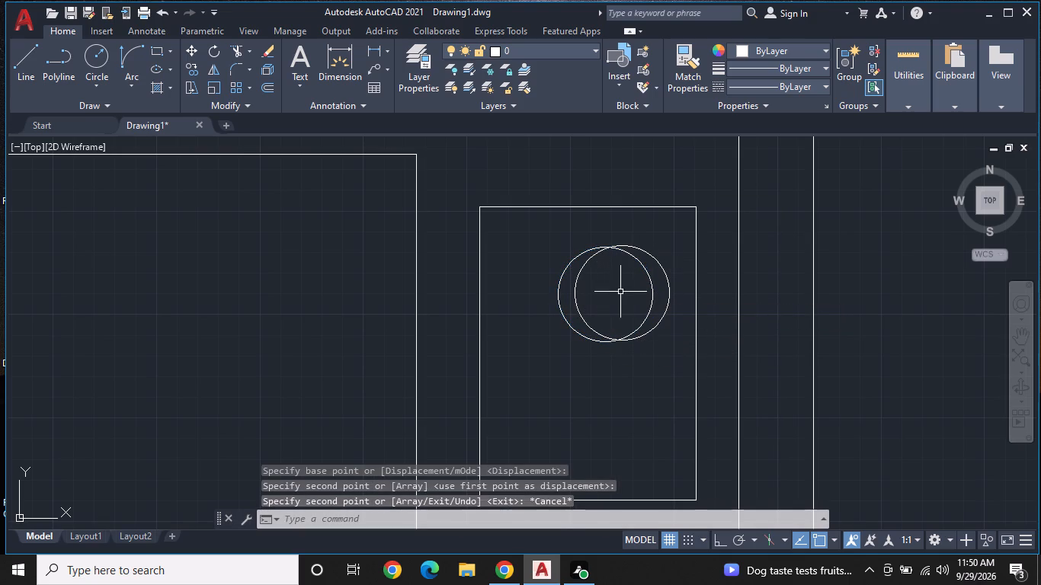
# Copy both overlapping circles straight down with Ortho on, into the lower part of the rectangle.
pyautogui.click(578, 296)
pyautogui.click(569, 312)
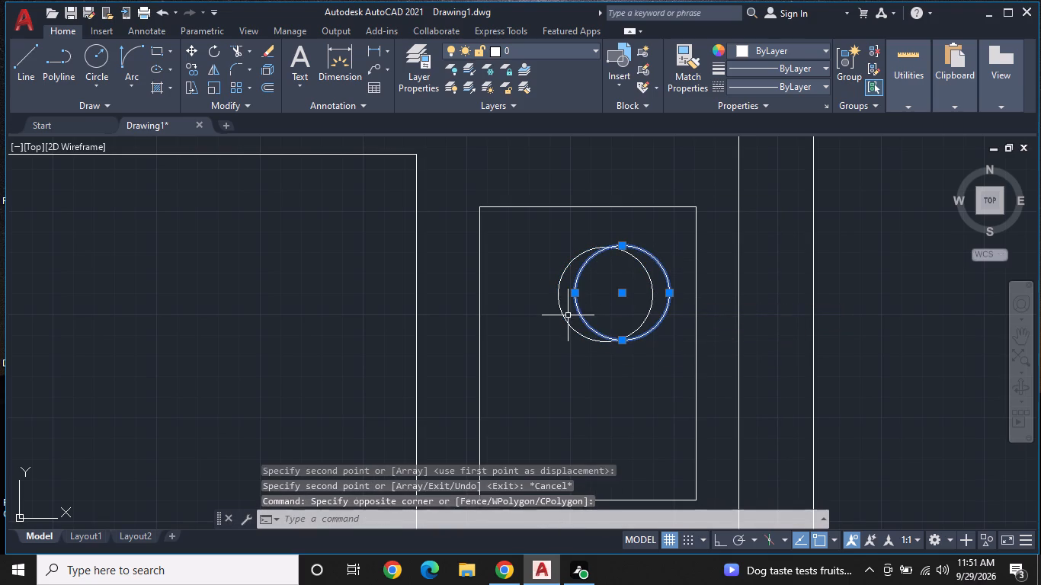
pyautogui.click(565, 318)
pyautogui.rightClick(588, 312)
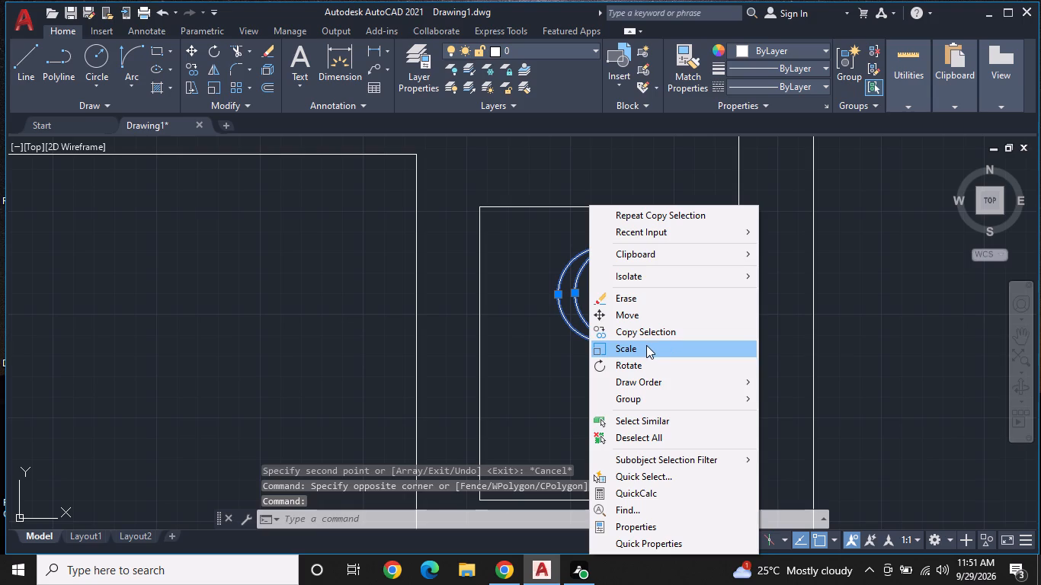
pyautogui.click(648, 331)
pyautogui.moveTo(623, 289); pyautogui.dragTo(626, 299)
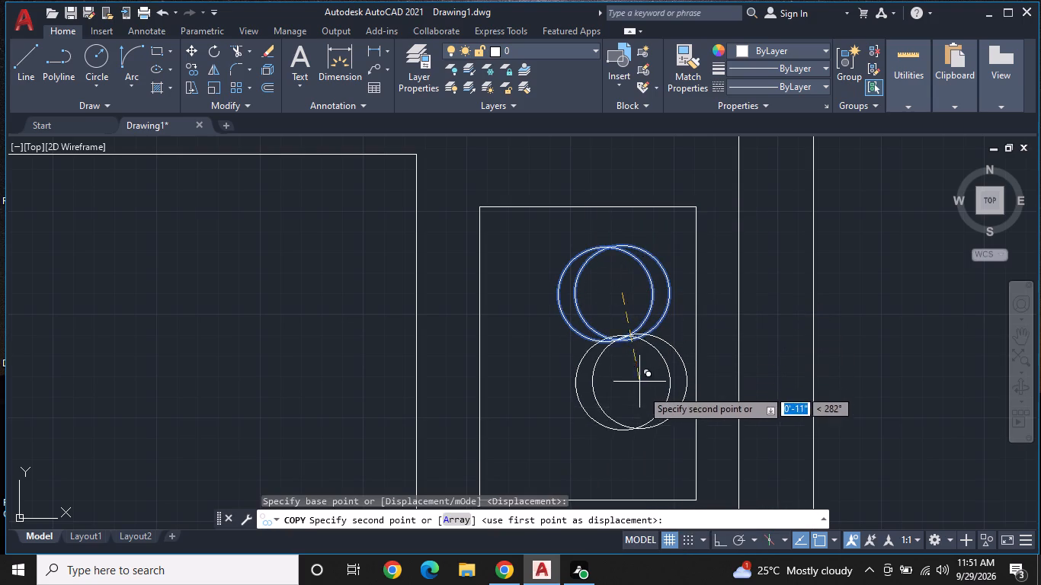
pyautogui.press('F8')
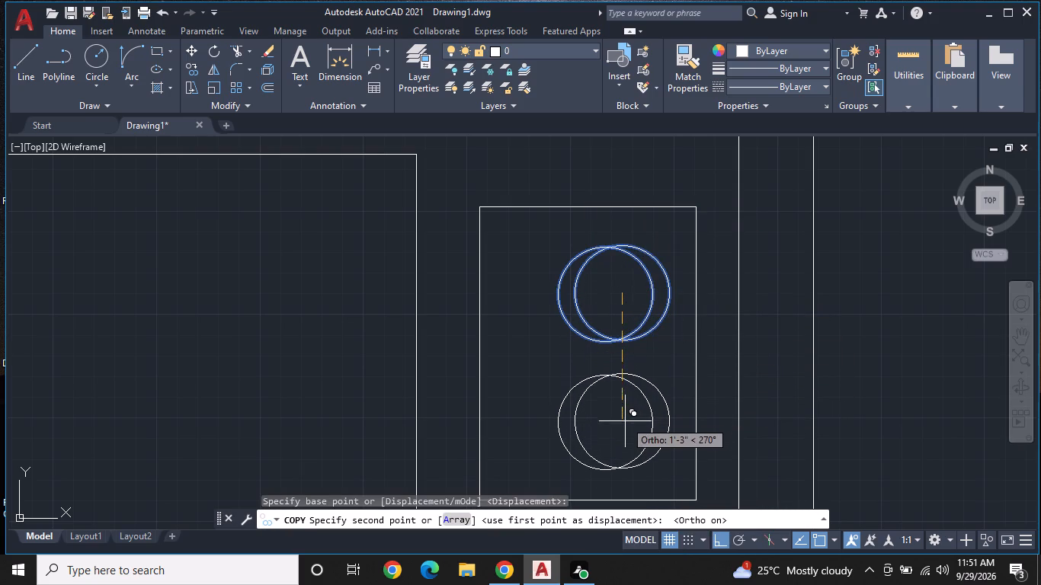
pyautogui.click(623, 435)
pyautogui.press('space')
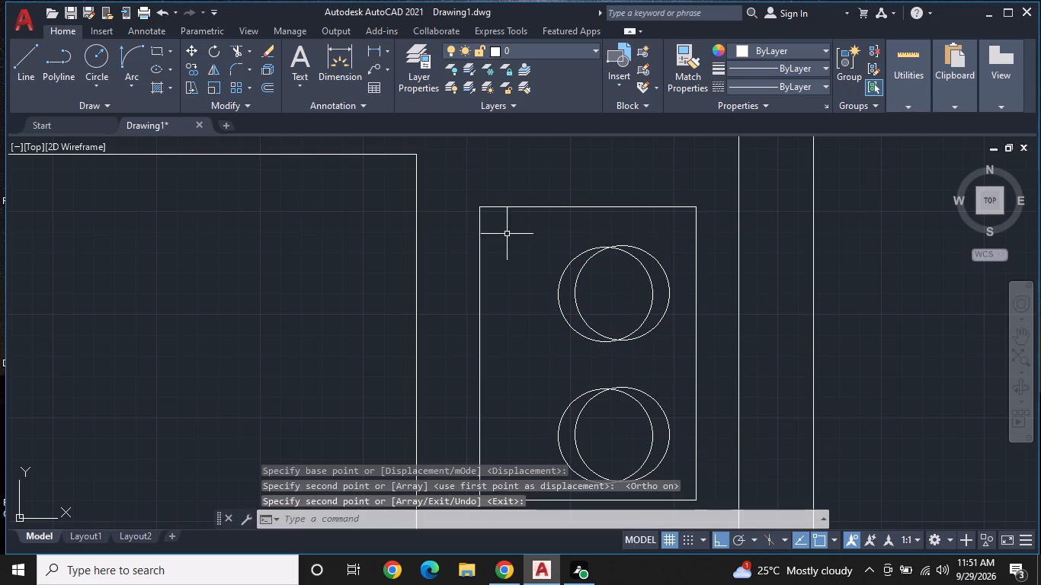
# Draw a vertical line from the rectangle's top edge to its bottom edge, between its left side and the circles.
pyautogui.click(22, 51)
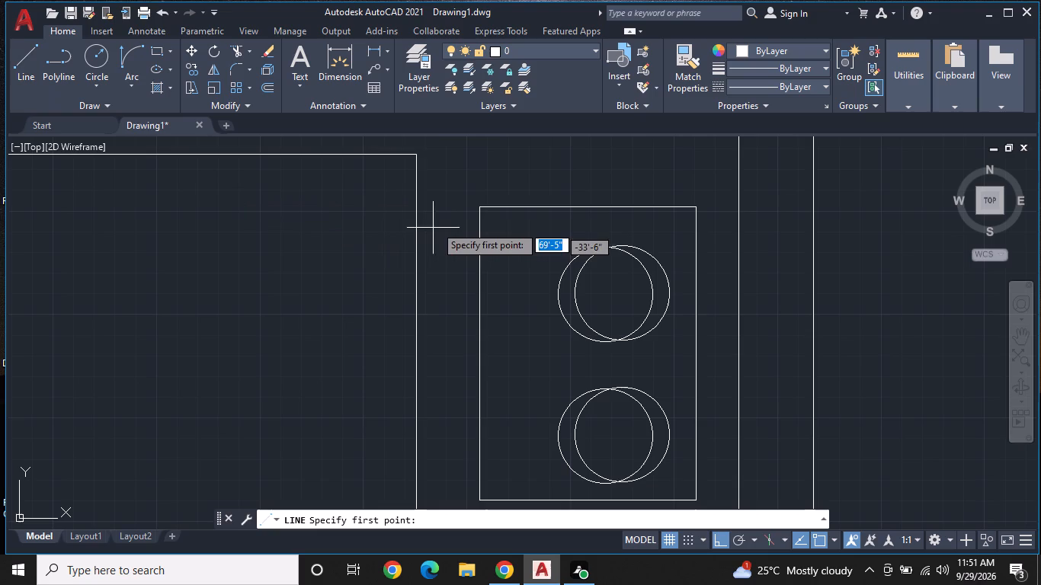
pyautogui.click(521, 205)
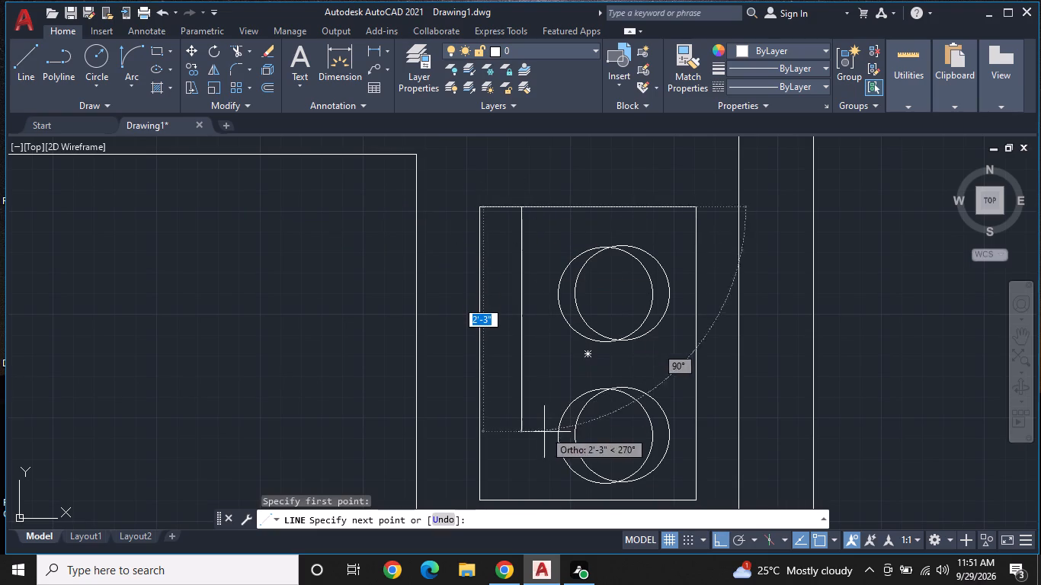
pyautogui.click(520, 502)
pyautogui.press('space')
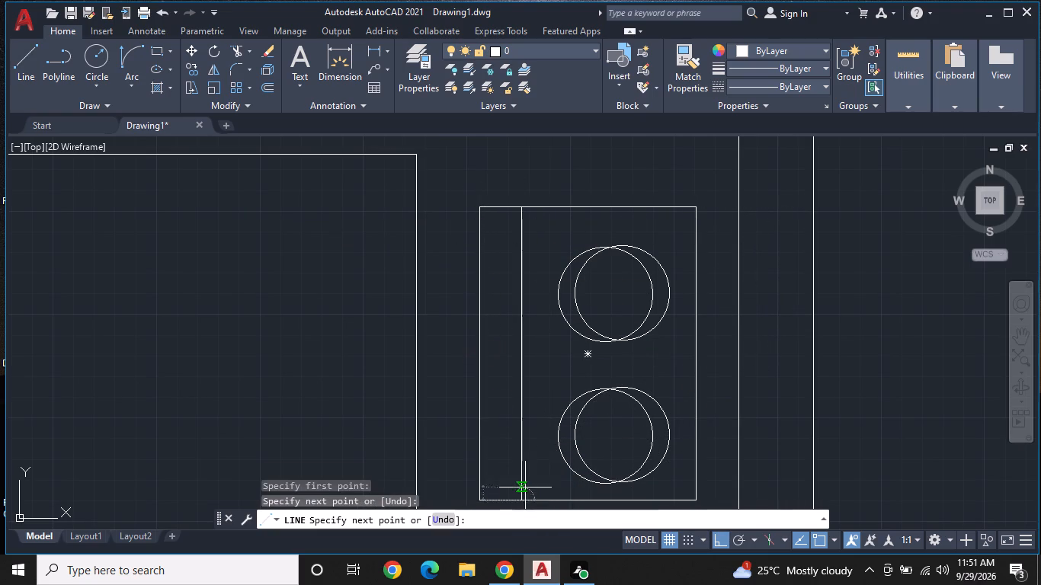
# Draw a circle of about 1" radius in the narrow strip of the stove, beside the upper burner circles.
pyautogui.scroll(1, 461, 296)
pyautogui.write('C')
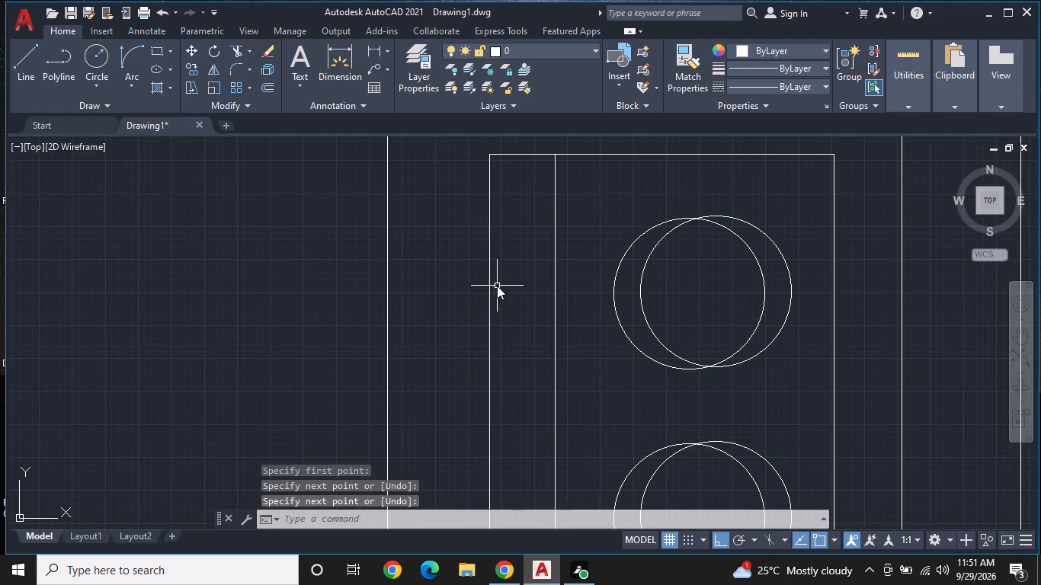
pyautogui.press('space')
pyautogui.doubleClick(515, 278)
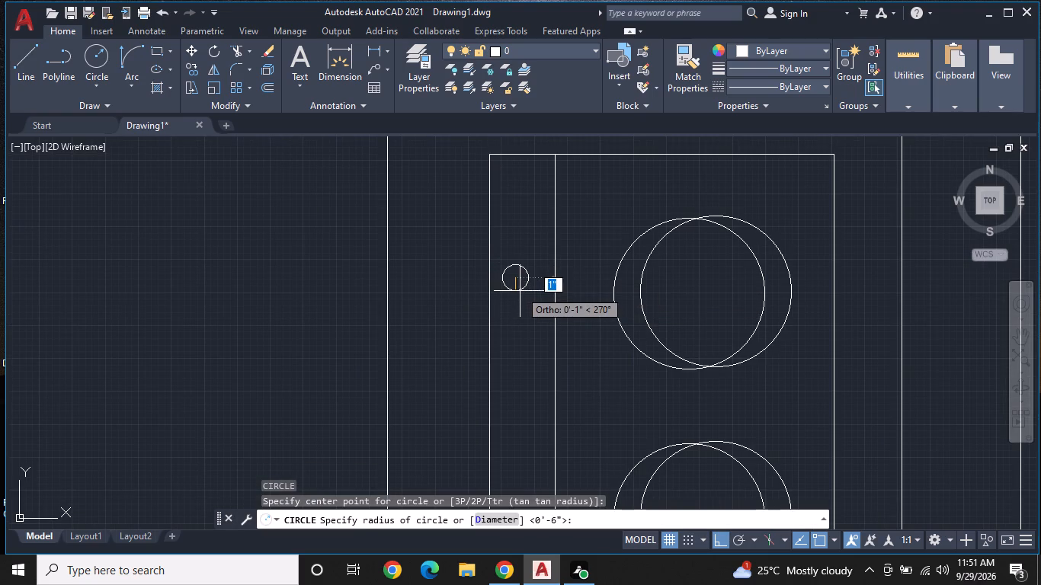
pyautogui.click(521, 295)
# Move the small circle by its centre about 1" straight down within the strip.
pyautogui.click(521, 291)
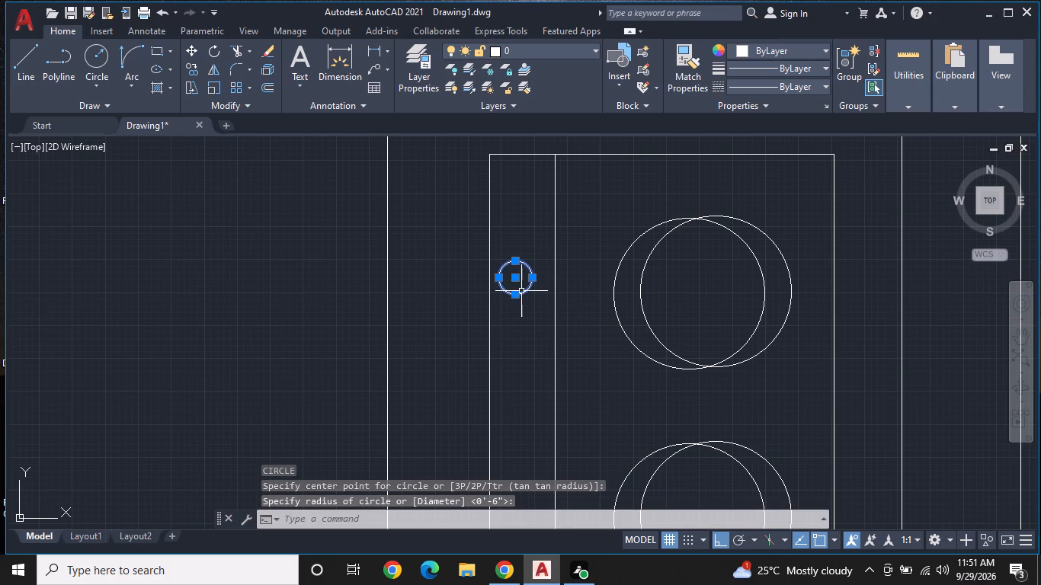
pyautogui.click(517, 280)
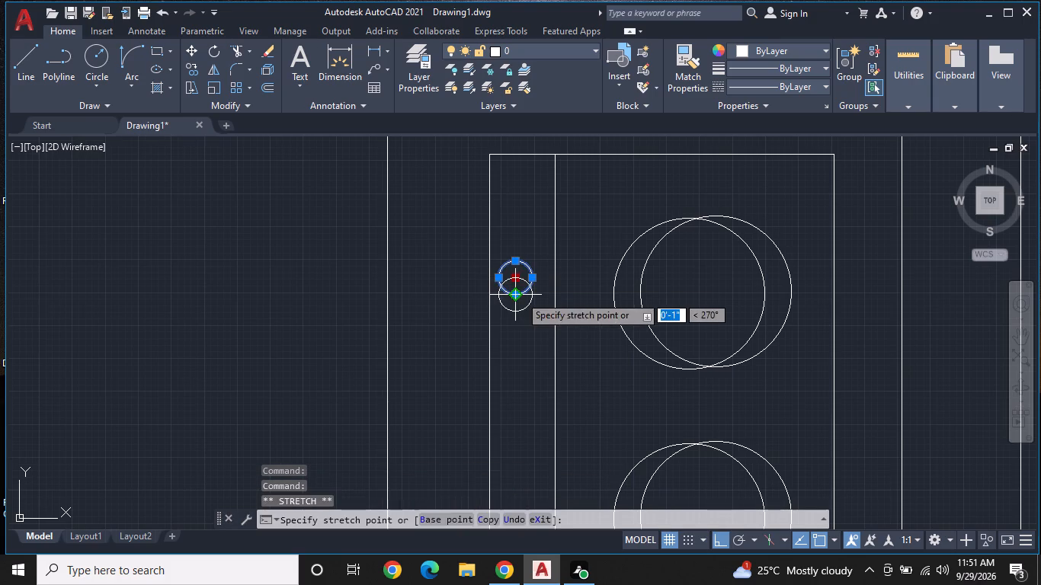
pyautogui.click(520, 296)
# Copy the small circle slightly to the right so the two small circles overlap.
pyautogui.rightClick(520, 296)
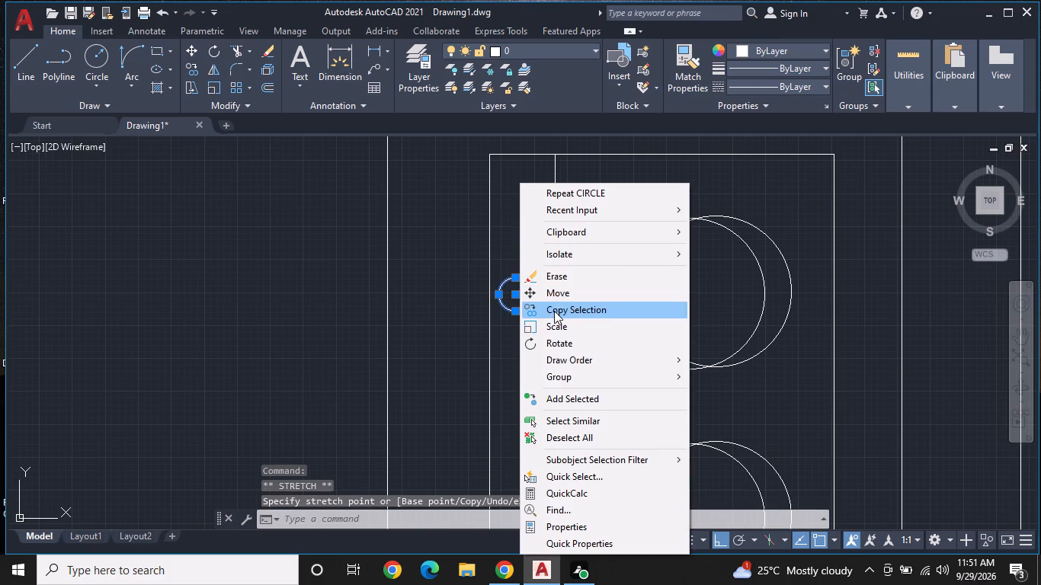
pyautogui.click(554, 310)
pyautogui.scroll(2, 533, 308)
pyautogui.click(482, 273)
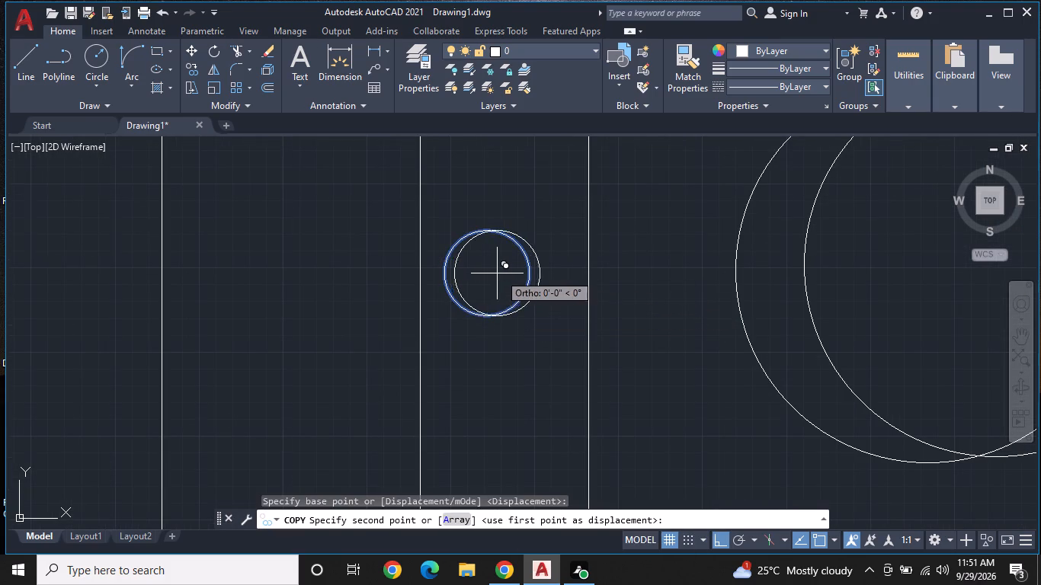
pyautogui.click(505, 275)
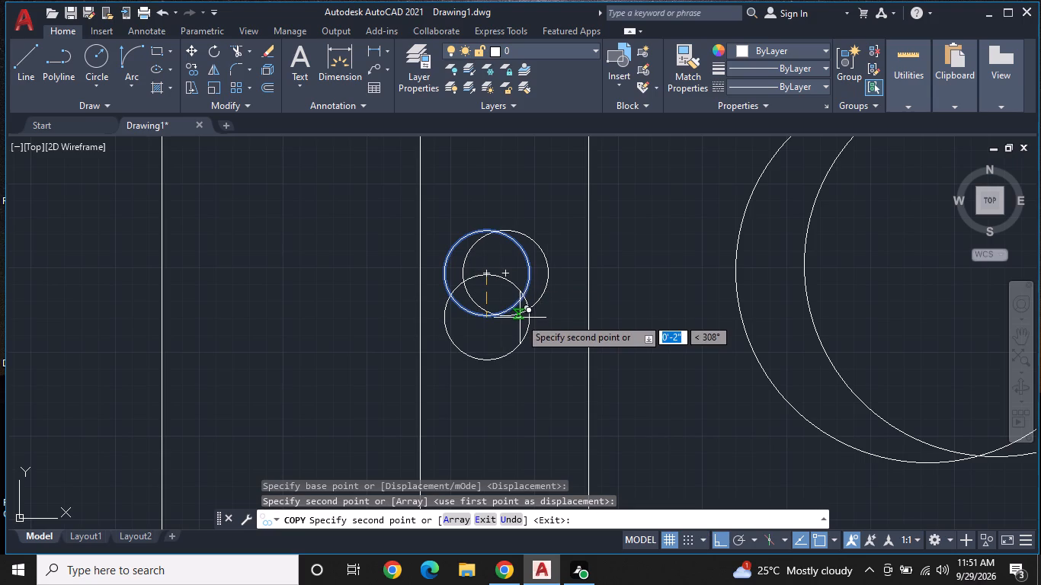
pyautogui.press('Escape')
# Copy both small overlapping circles straight down the strip with Ortho on, level with the lower burner circles.
pyautogui.moveTo(498, 310); pyautogui.dragTo(491, 316)
pyautogui.click(488, 317)
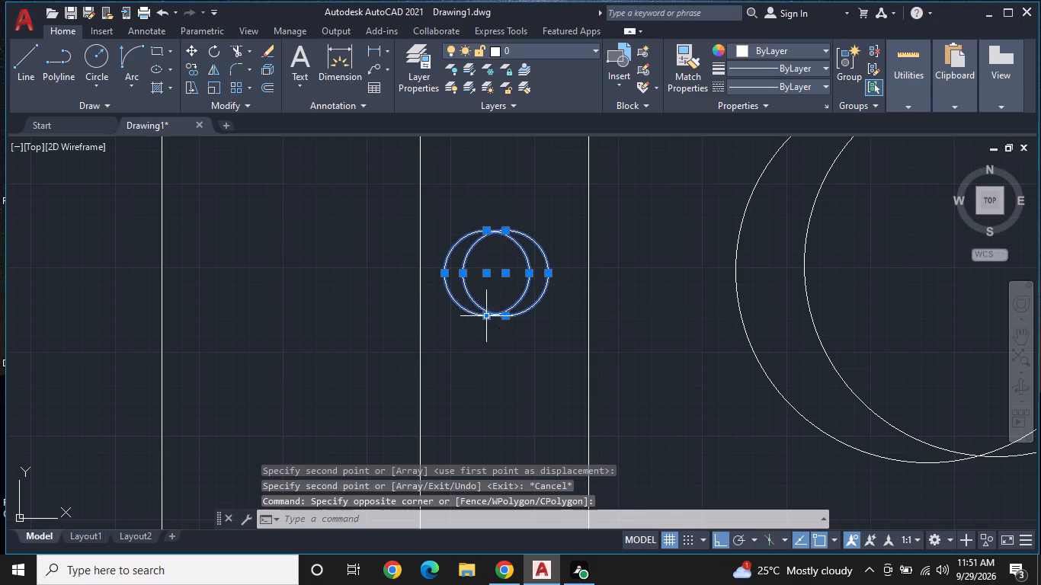
pyautogui.rightClick(503, 297)
pyautogui.click(541, 331)
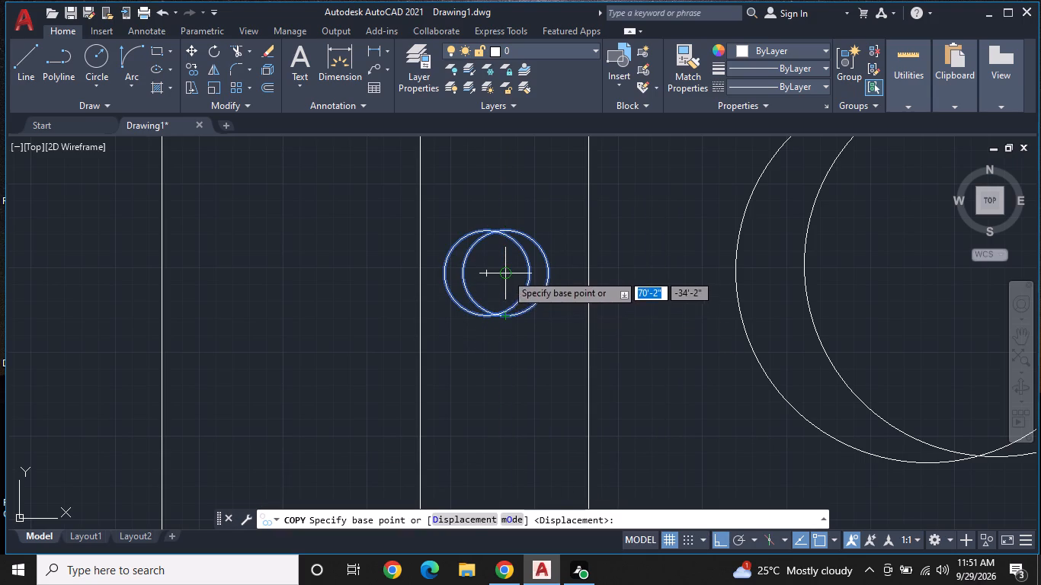
pyautogui.click(506, 273)
pyautogui.moveTo(509, 353); pyautogui.dragTo(506, 222, button='middle')
pyautogui.scroll(-2, 506, 222)
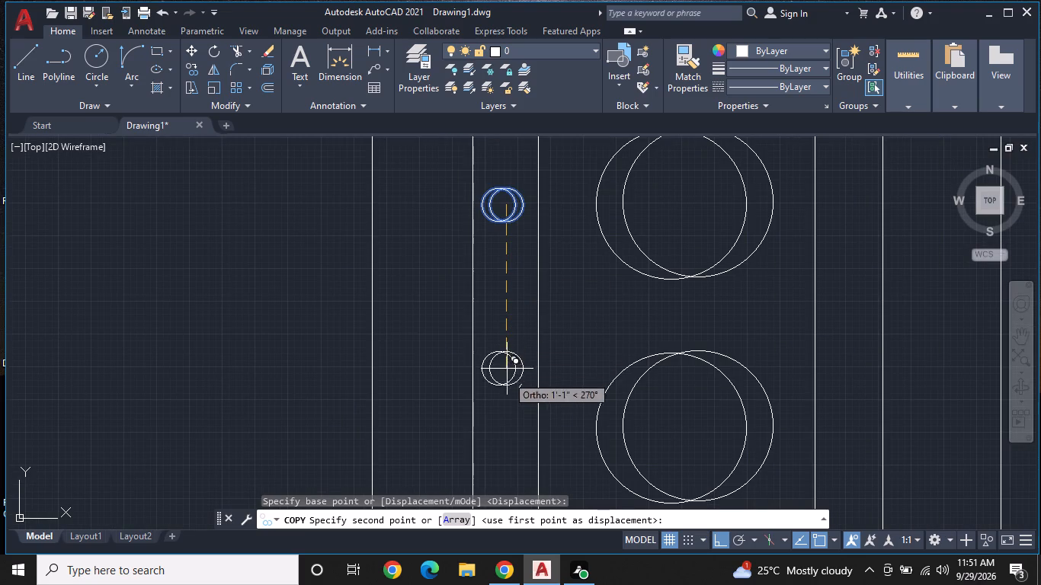
pyautogui.click(516, 436)
pyautogui.press('Escape')
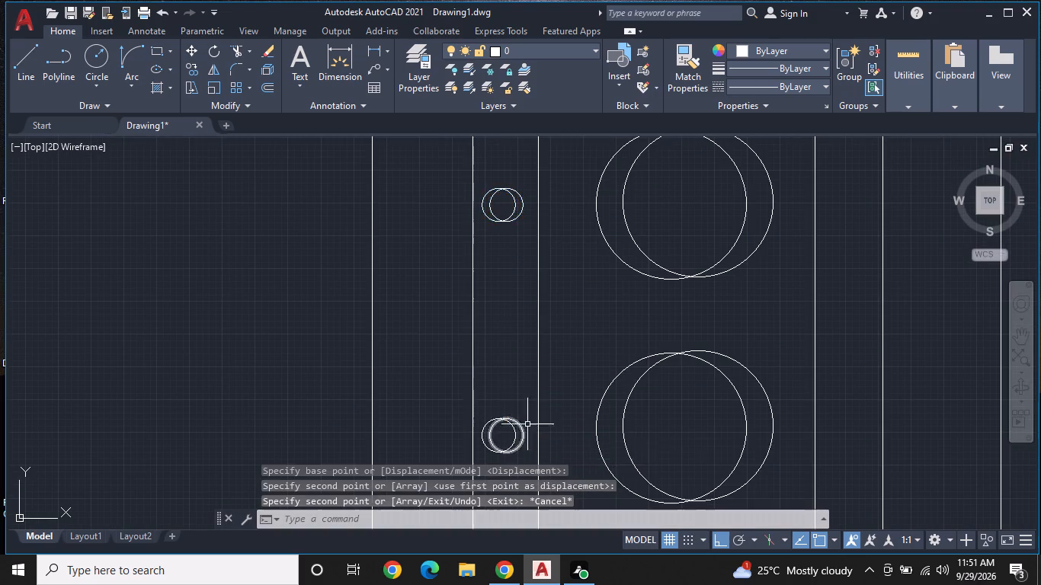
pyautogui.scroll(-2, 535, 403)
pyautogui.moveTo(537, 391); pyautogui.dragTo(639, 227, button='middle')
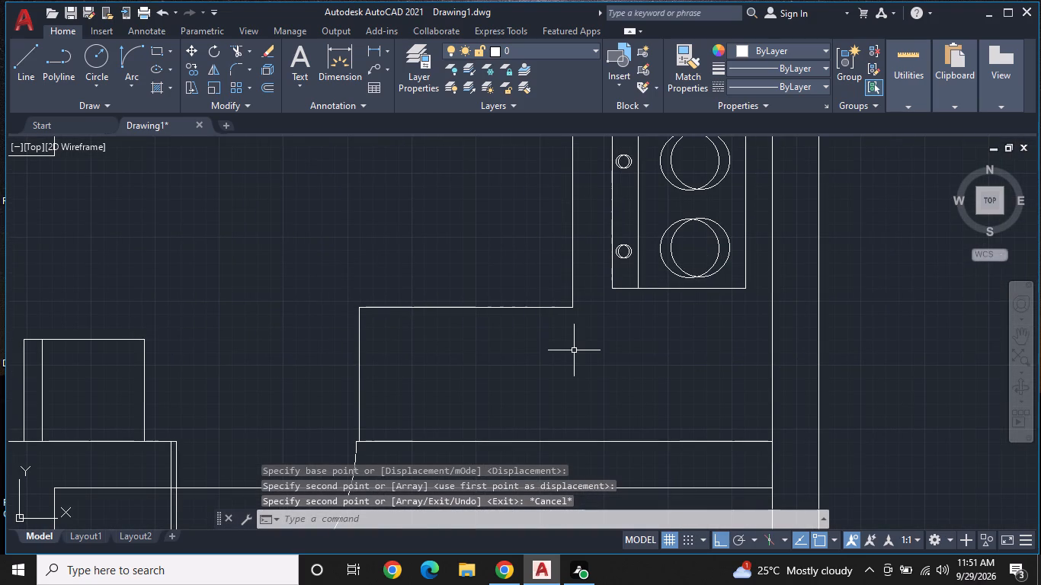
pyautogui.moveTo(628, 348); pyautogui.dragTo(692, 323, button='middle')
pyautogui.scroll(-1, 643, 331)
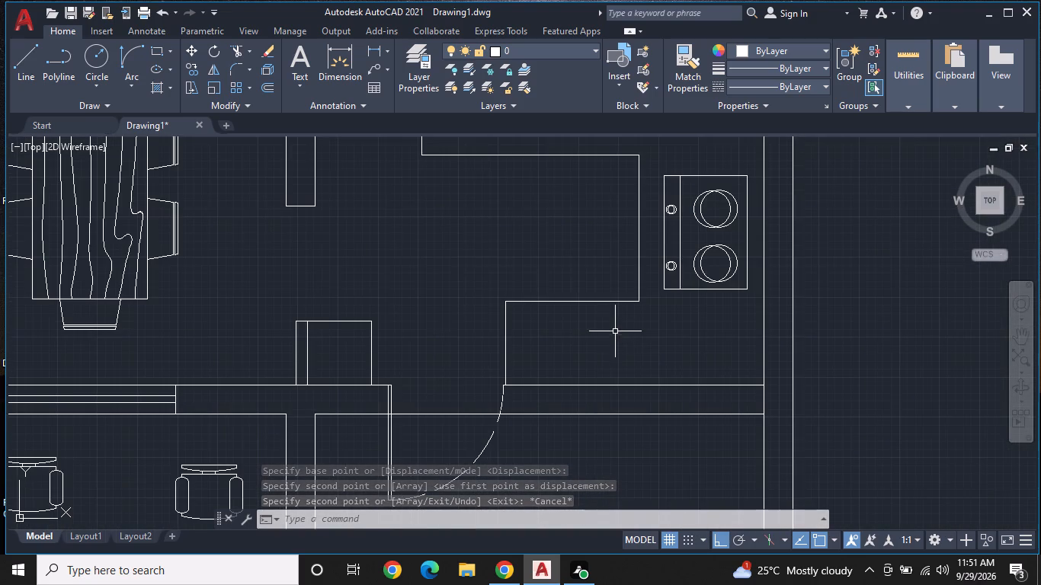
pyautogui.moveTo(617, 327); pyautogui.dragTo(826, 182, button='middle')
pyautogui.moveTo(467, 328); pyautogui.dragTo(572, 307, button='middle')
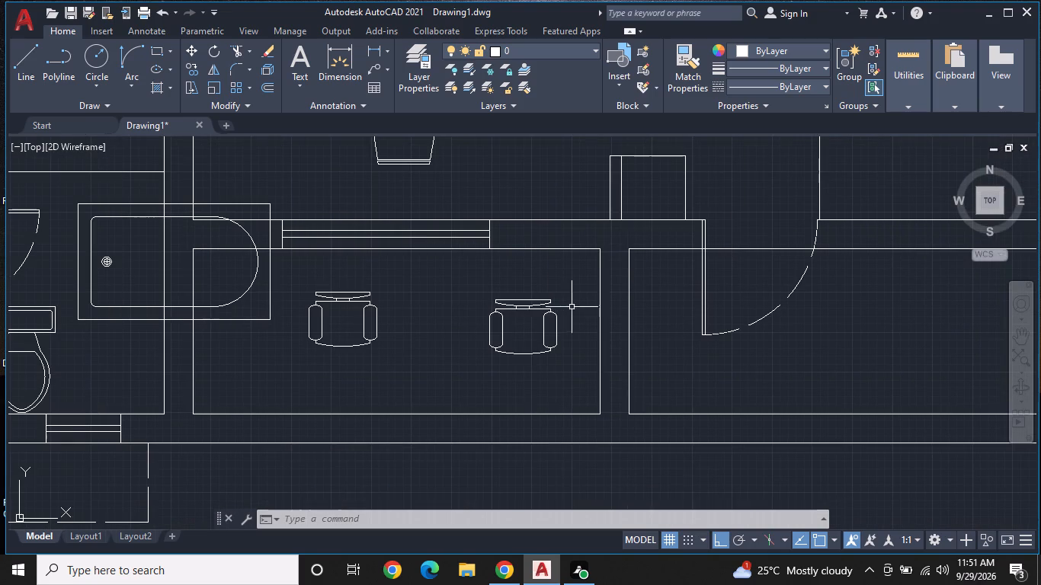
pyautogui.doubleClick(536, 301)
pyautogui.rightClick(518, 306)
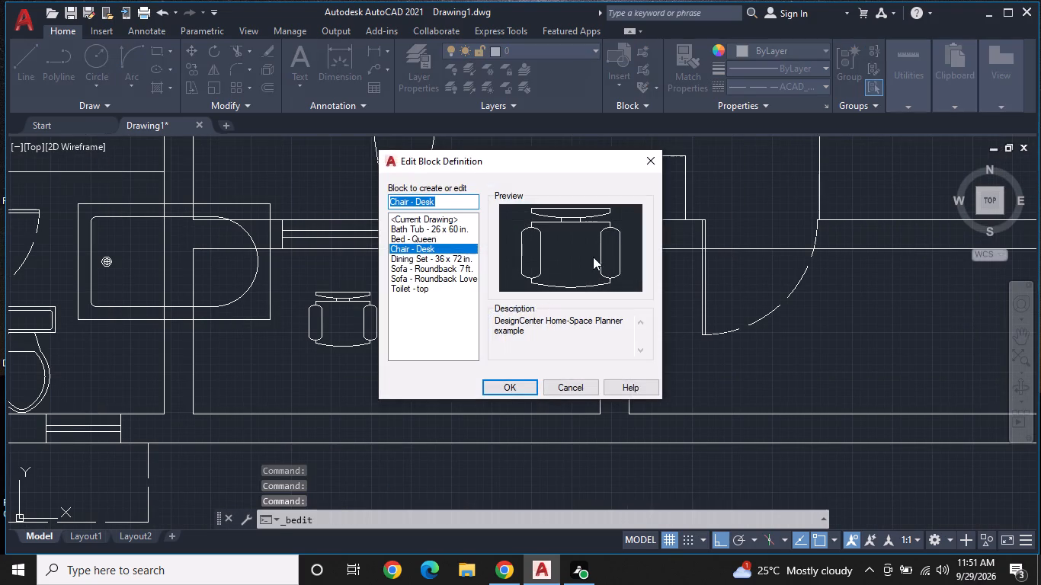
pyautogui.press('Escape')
# Rotate the right-hand desk chair about 30° clockwise around the right end of its backrest, with Ortho off.
pyautogui.click(521, 305)
pyautogui.rightClick(521, 305)
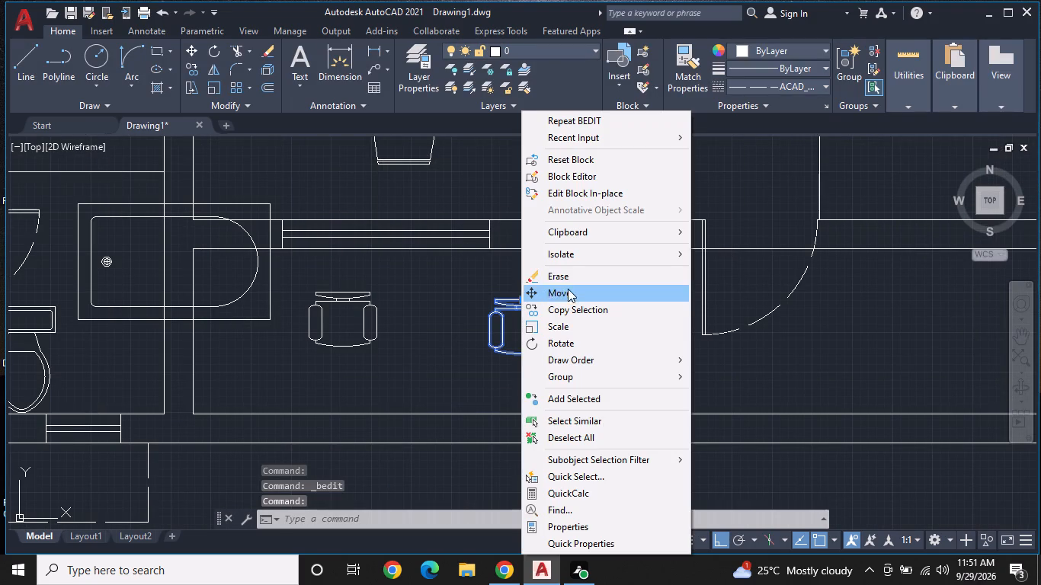
pyautogui.click(572, 341)
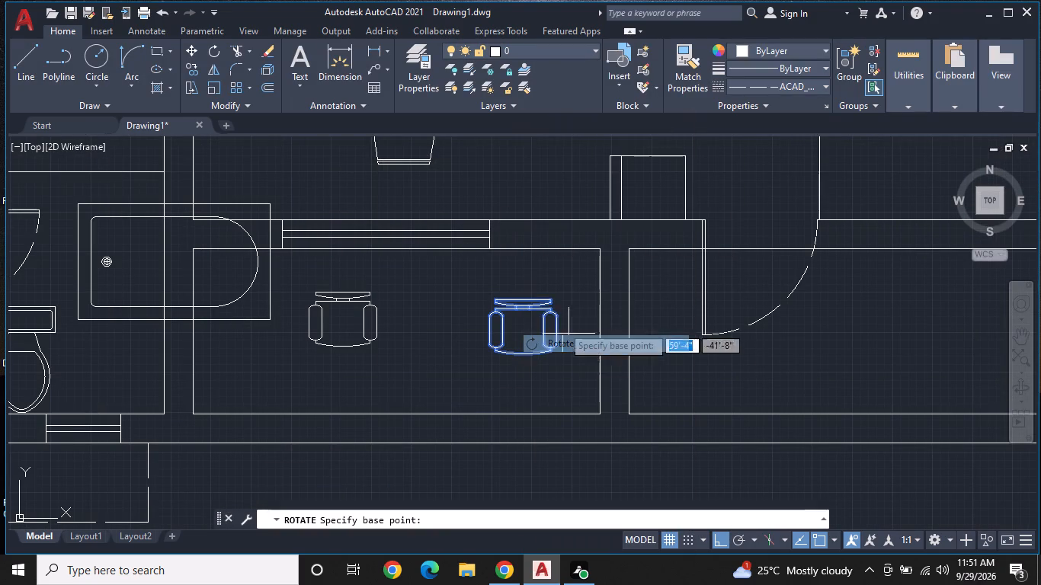
pyautogui.click(551, 298)
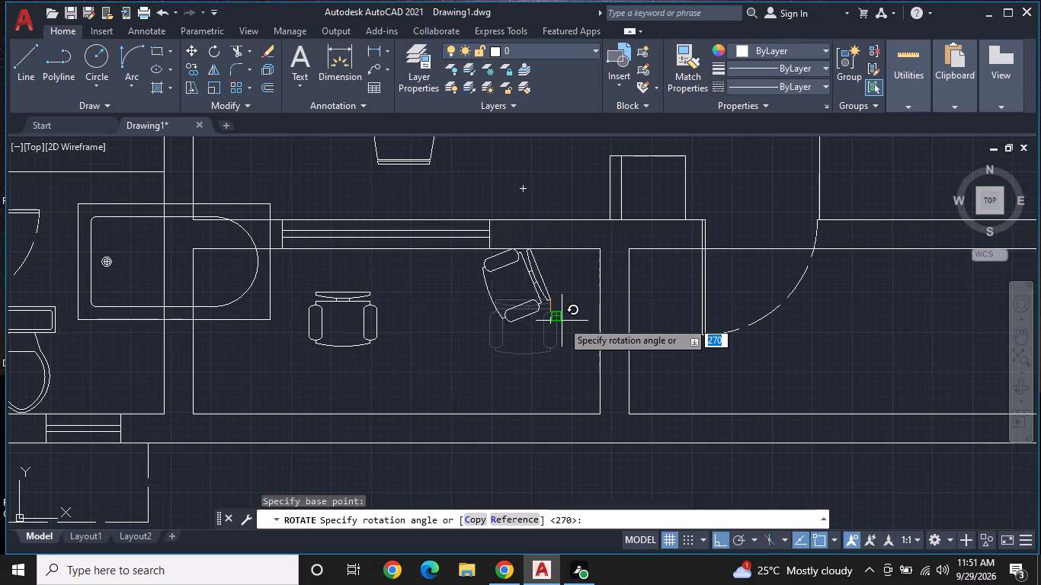
pyautogui.press('F8')
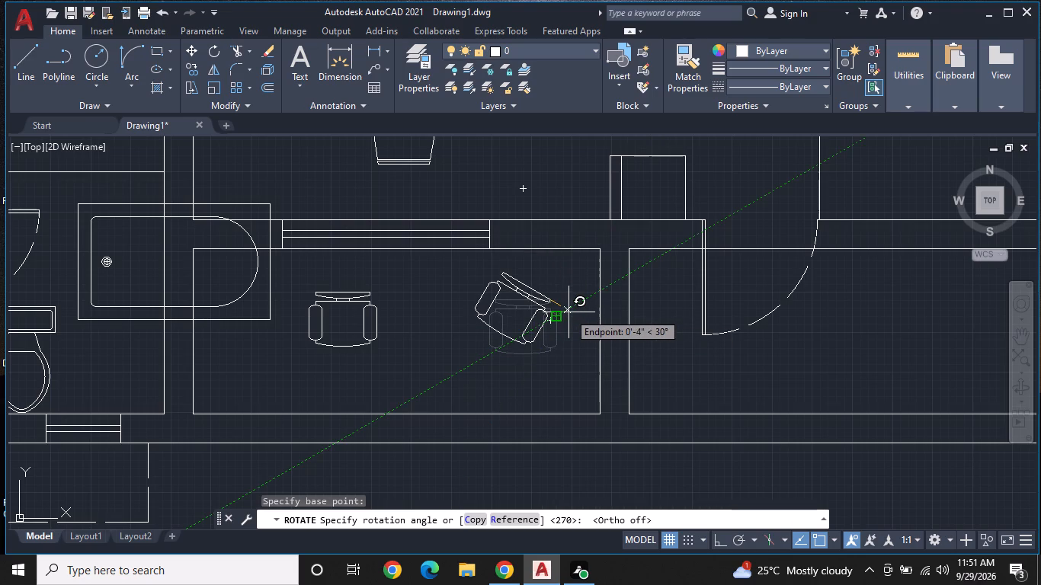
pyautogui.click(569, 312)
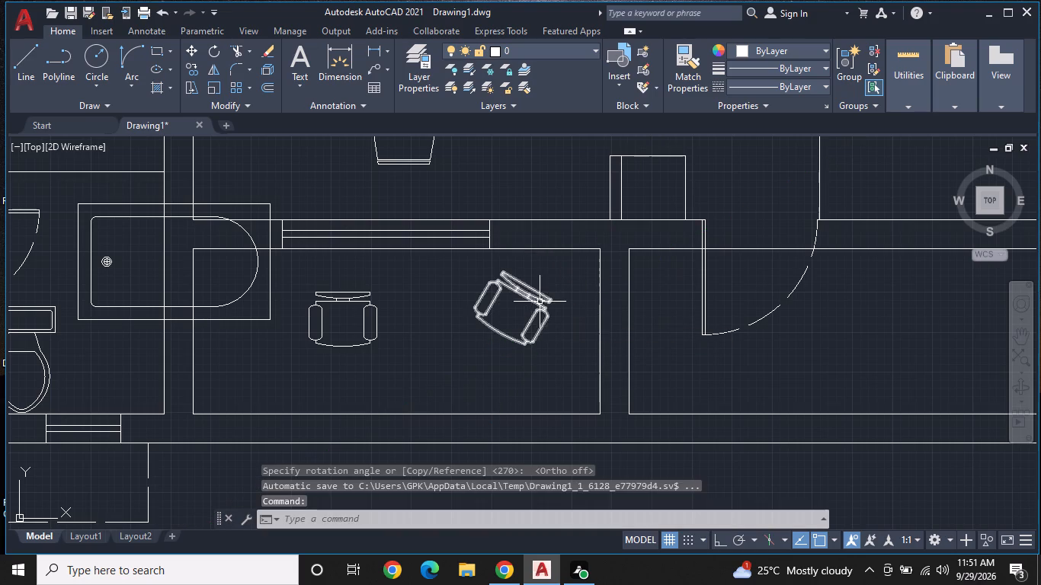
# Move the rotated desk chair about 8" to the right, closer to the room's right wall.
pyautogui.click(538, 300)
pyautogui.click(530, 286)
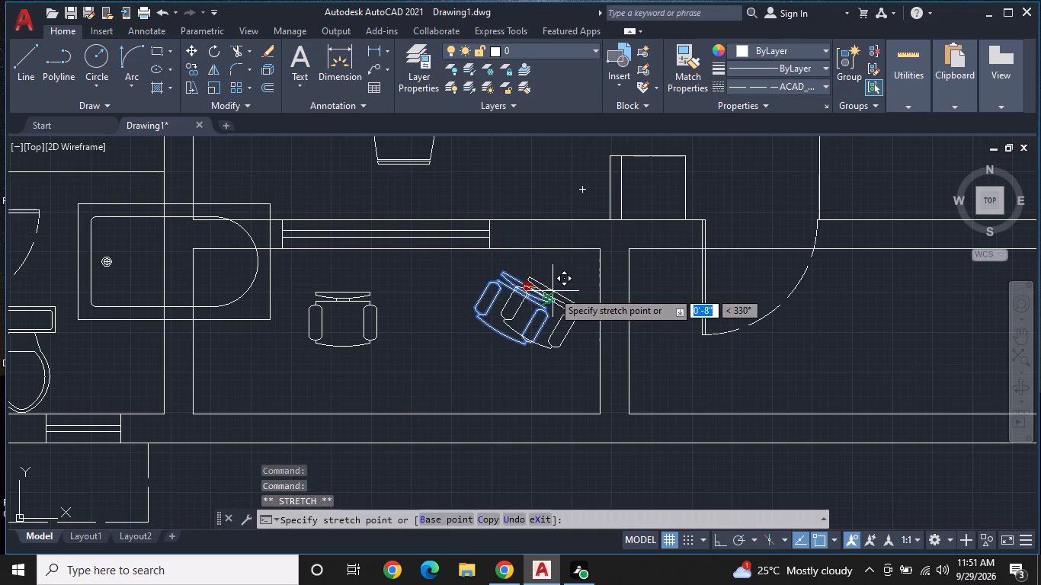
pyautogui.click(553, 291)
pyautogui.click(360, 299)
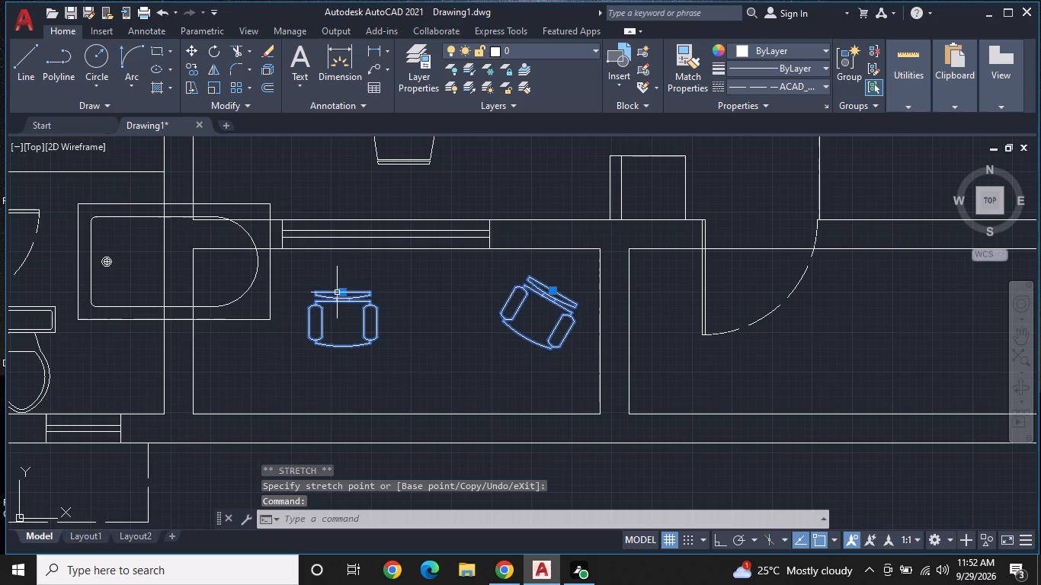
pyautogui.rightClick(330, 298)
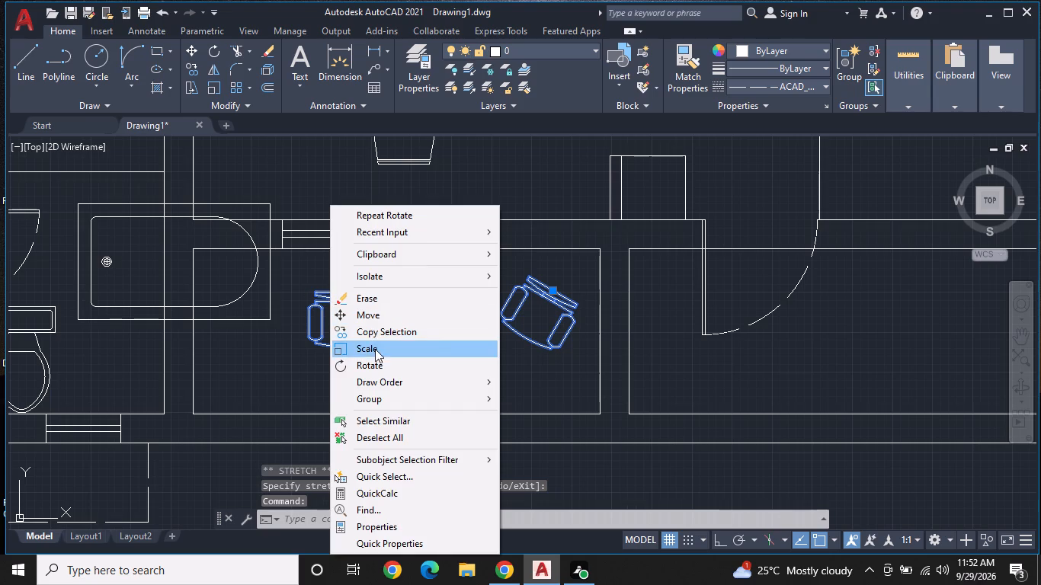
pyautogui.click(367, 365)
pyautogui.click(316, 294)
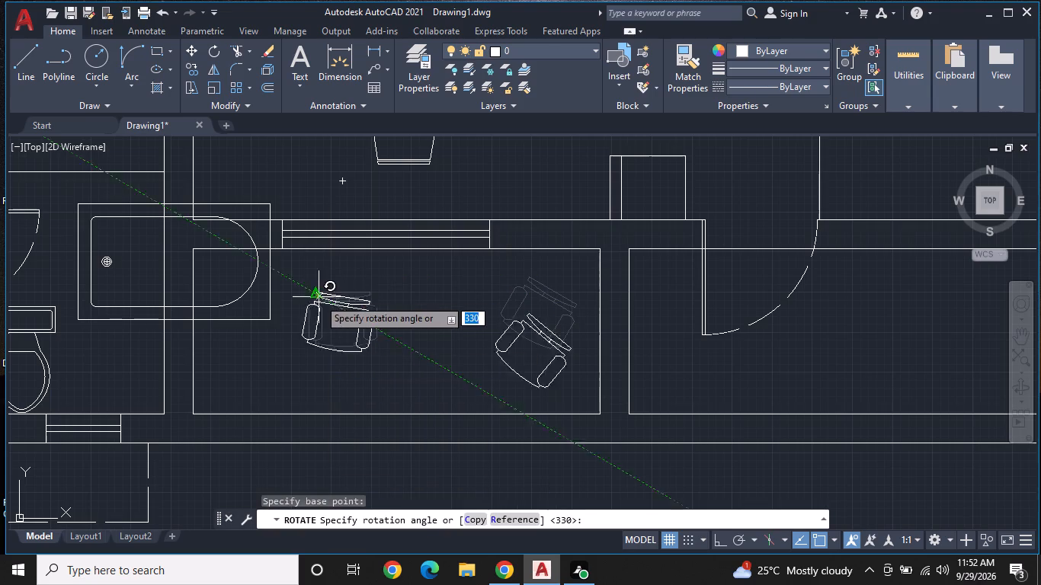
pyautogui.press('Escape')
# Rotate the left-hand desk chair counter-clockwise around the left end of its backrest, with Ortho off, so it mirrors the other chair's tilt.
pyautogui.click(339, 291)
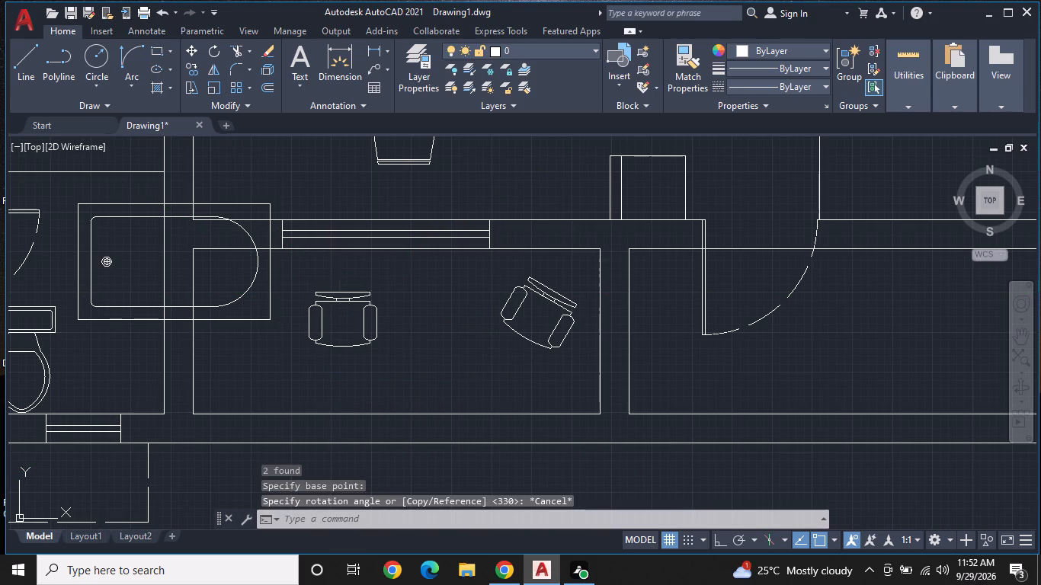
pyautogui.rightClick(335, 293)
pyautogui.click(383, 341)
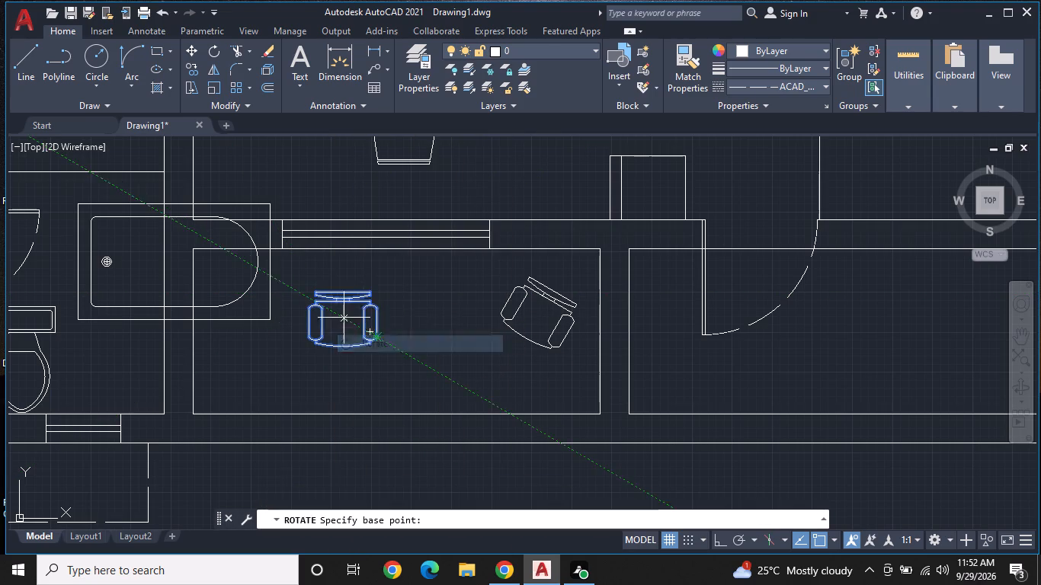
pyautogui.click(308, 289)
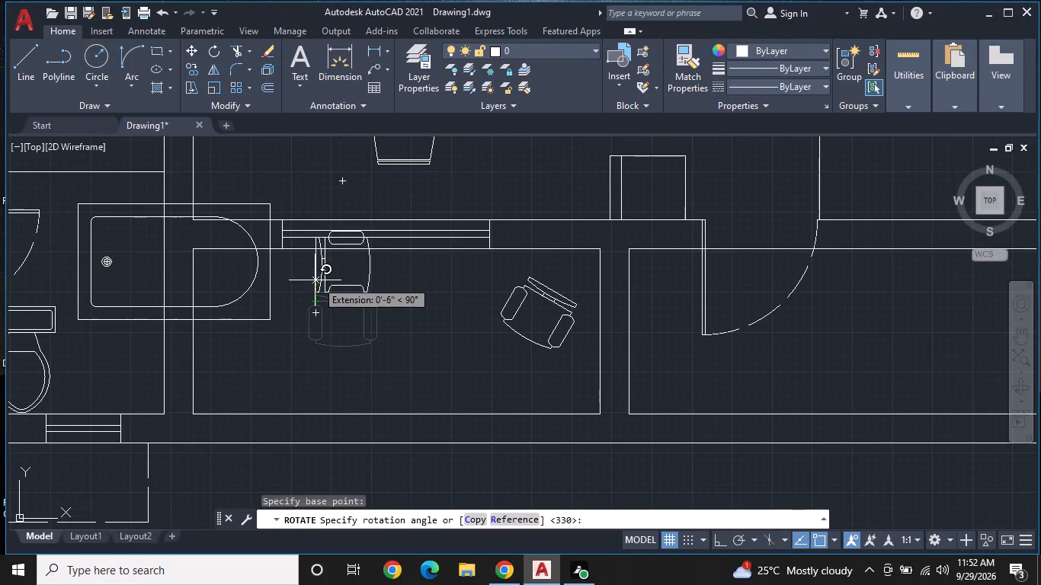
pyautogui.press('F8')
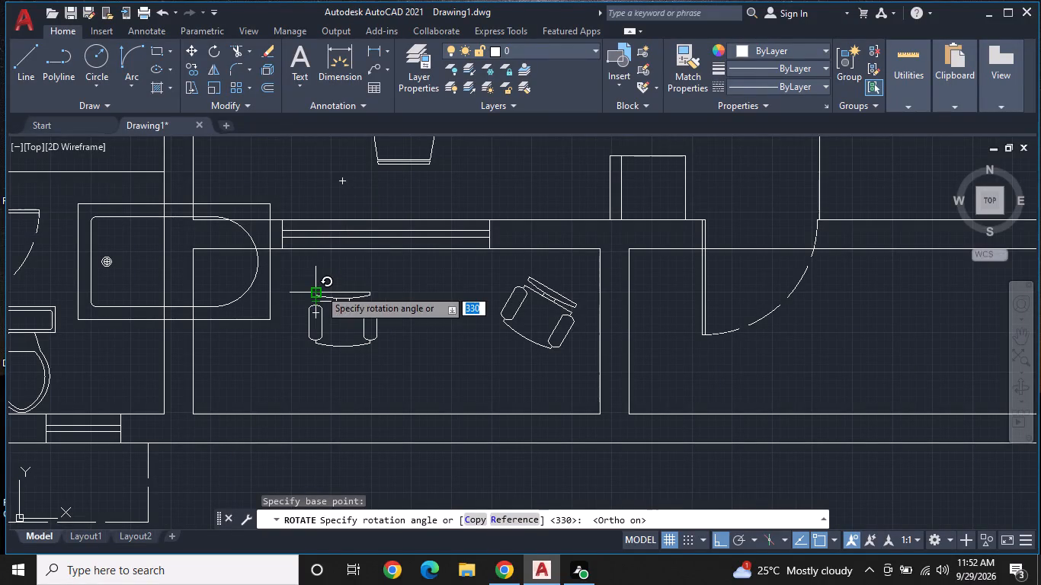
pyautogui.press('F8')
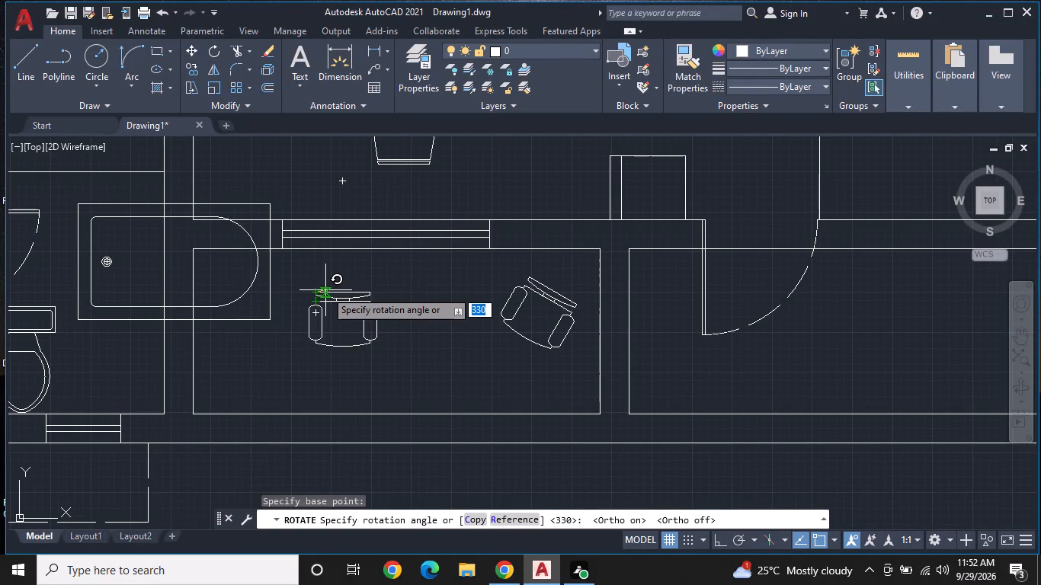
pyautogui.click(332, 283)
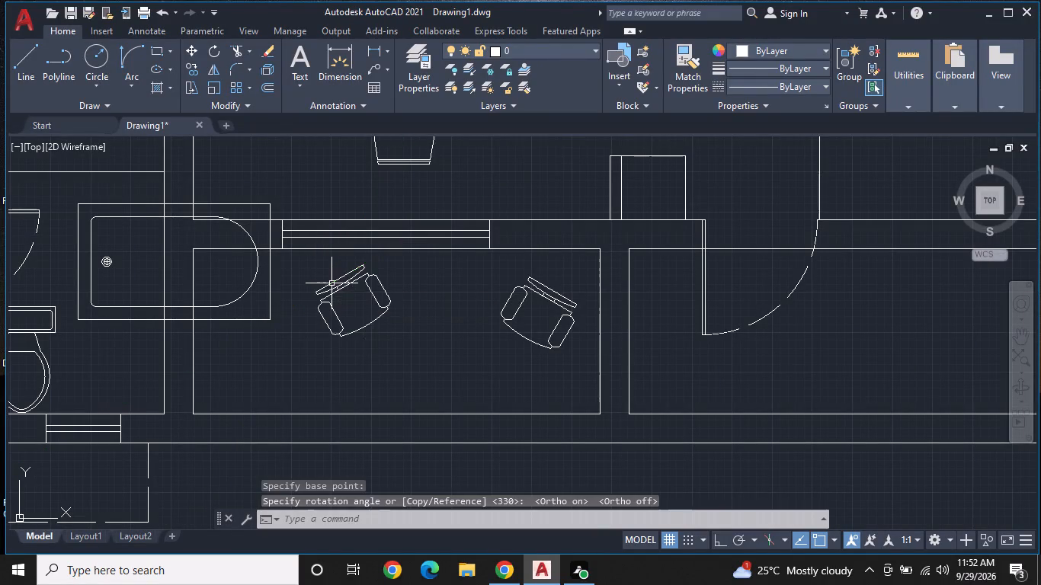
# Scale the bathtub down from its upper-left corner so it fits inside the bathroom wall.
pyautogui.click(272, 303)
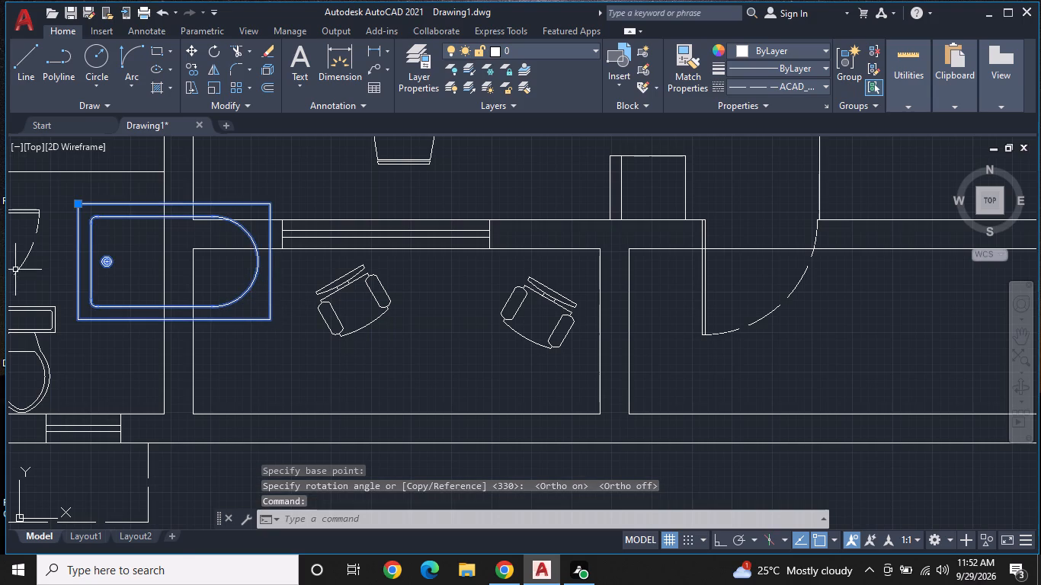
pyautogui.rightClick(13, 267)
pyautogui.click(124, 330)
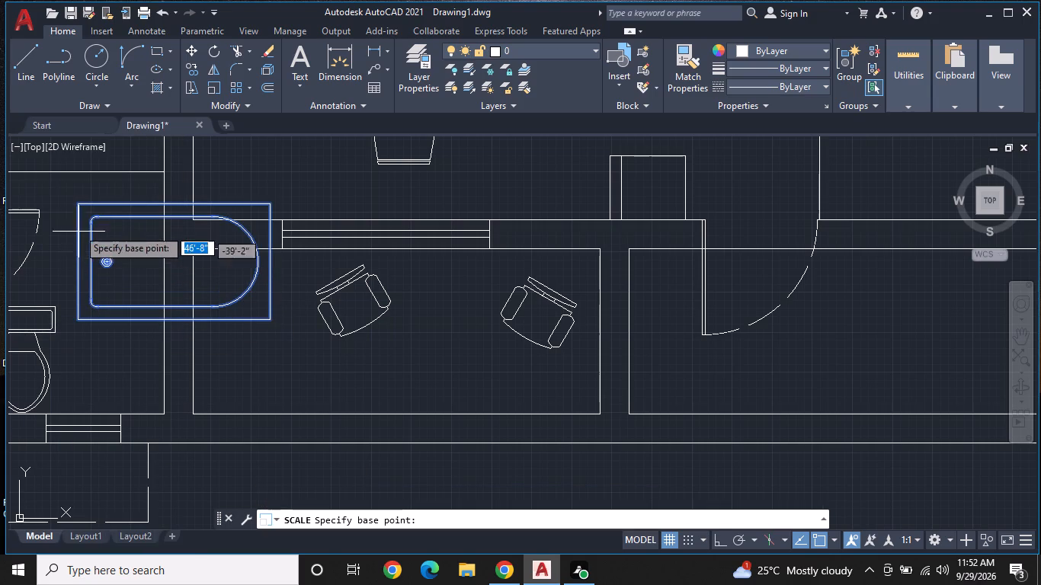
pyautogui.click(80, 204)
pyautogui.click(92, 241)
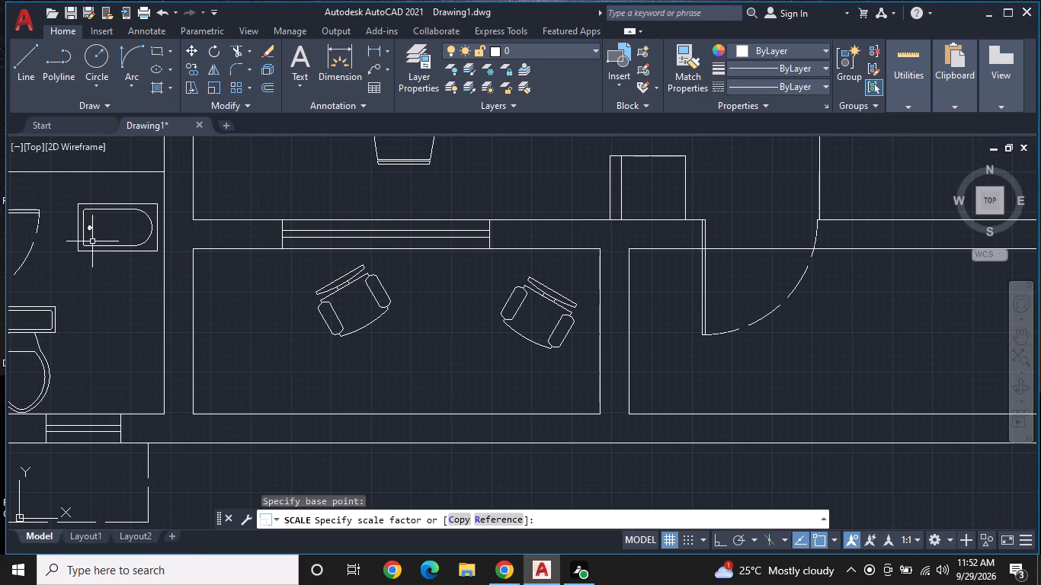
# Move the left-hand desk chair about 2'-5" to the left, closer to the room's left wall.
pyautogui.click(335, 287)
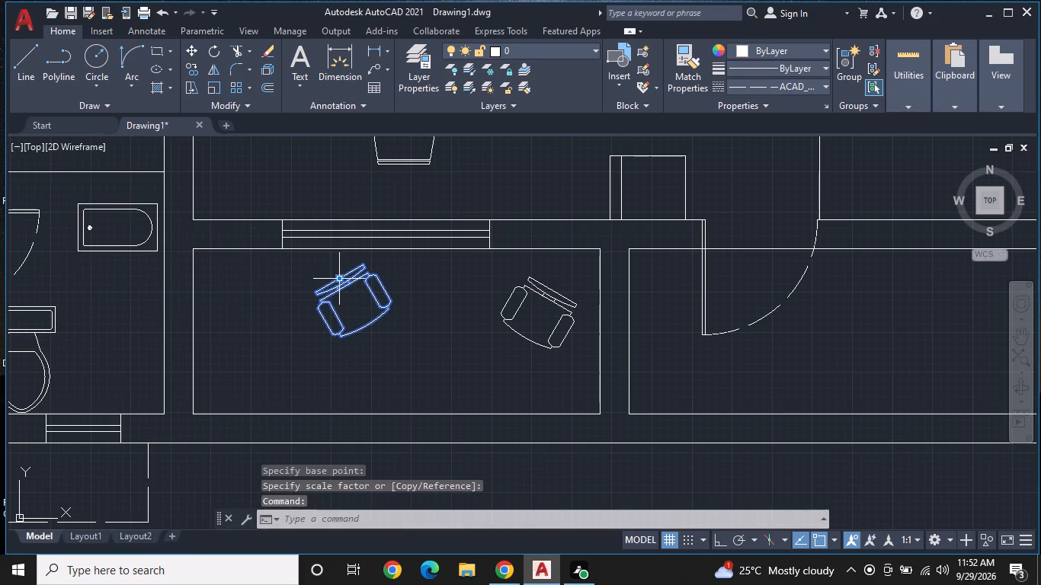
pyautogui.click(336, 280)
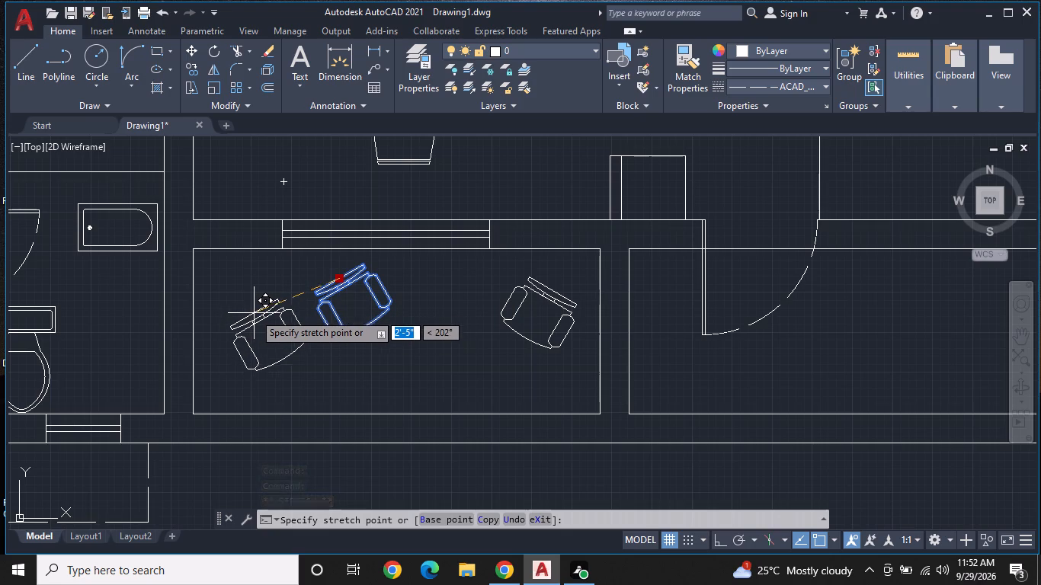
pyautogui.click(249, 298)
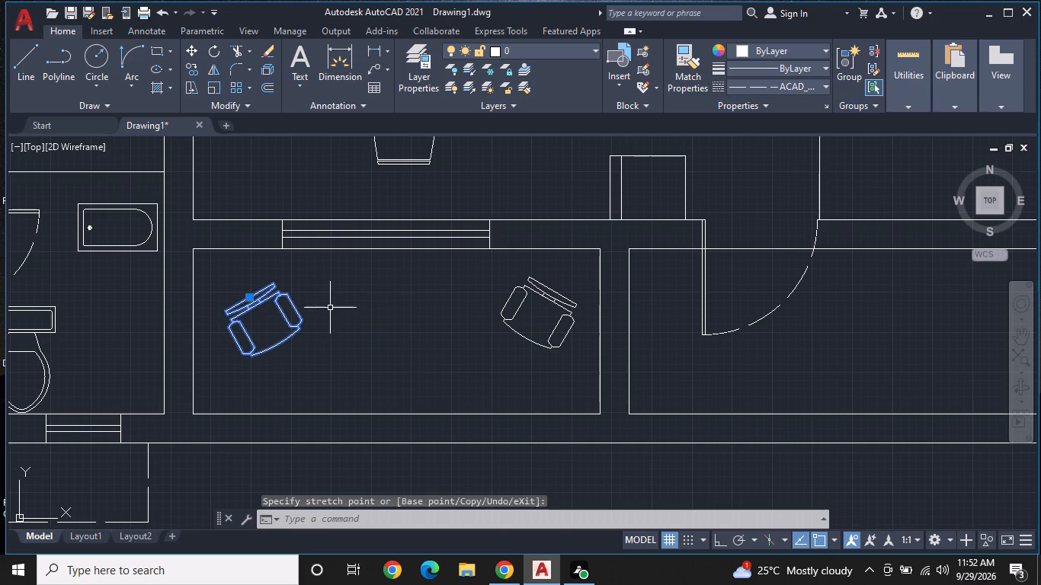
pyautogui.press('Escape')
# Rotate the toilet in the small bathroom 180° around the upper-right corner of its tank, with Ortho on.
pyautogui.moveTo(407, 322); pyautogui.dragTo(595, 329, button='middle')
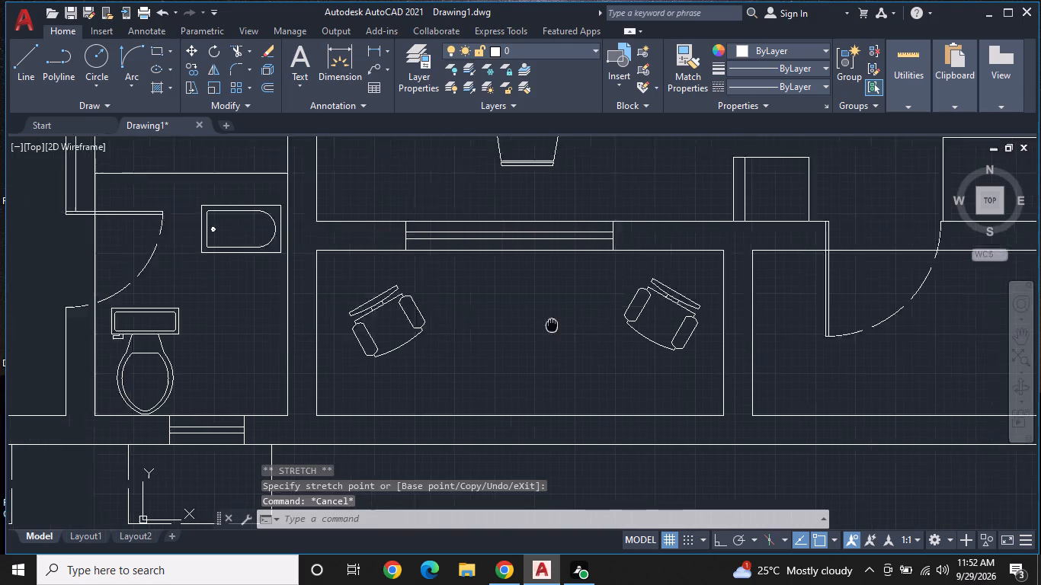
pyautogui.moveTo(595, 329); pyautogui.dragTo(676, 336, button='middle')
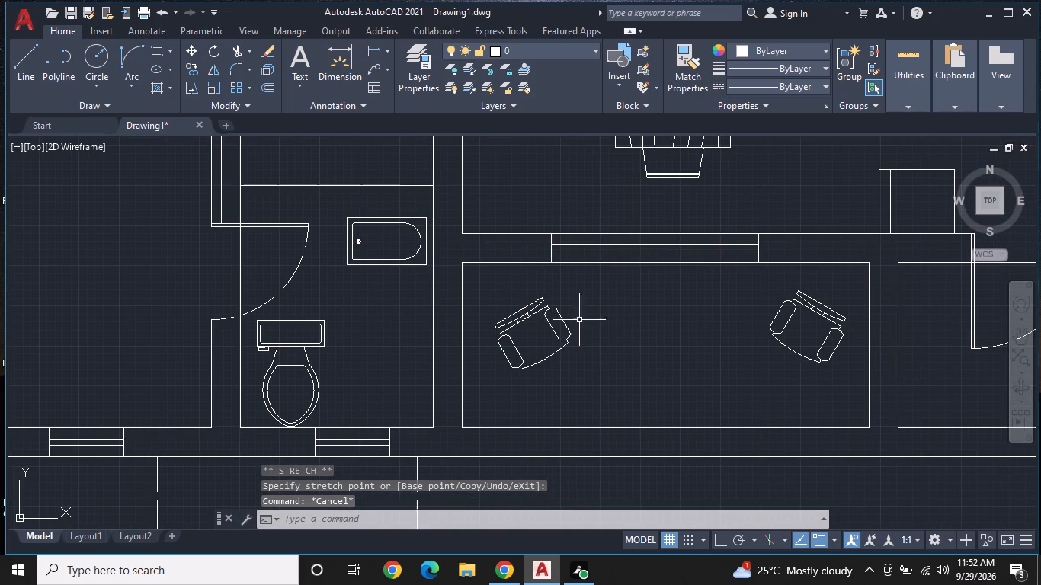
pyautogui.moveTo(596, 283); pyautogui.dragTo(634, 249, button='middle')
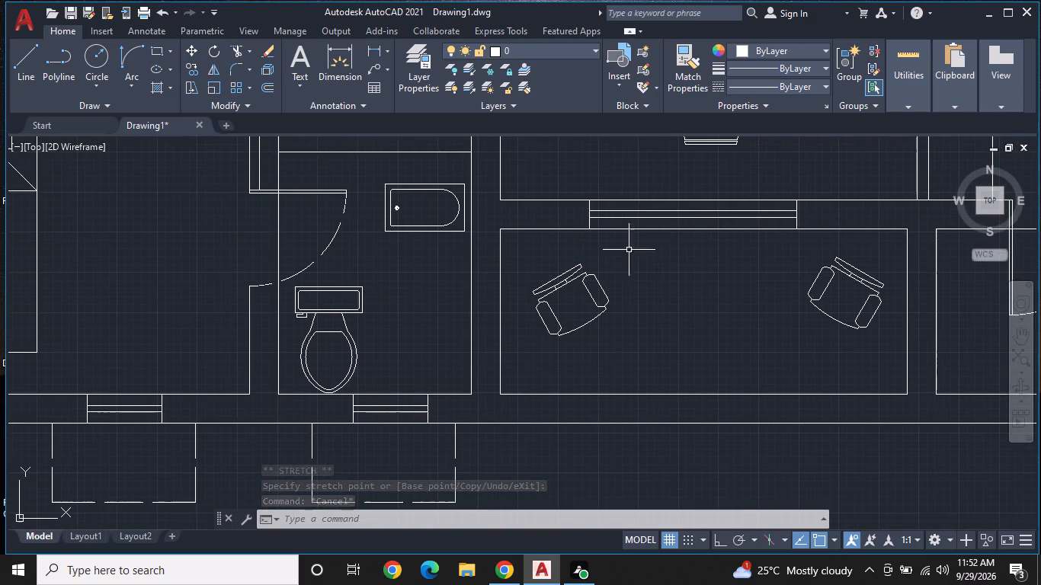
pyautogui.click(312, 314)
pyautogui.rightClick(312, 314)
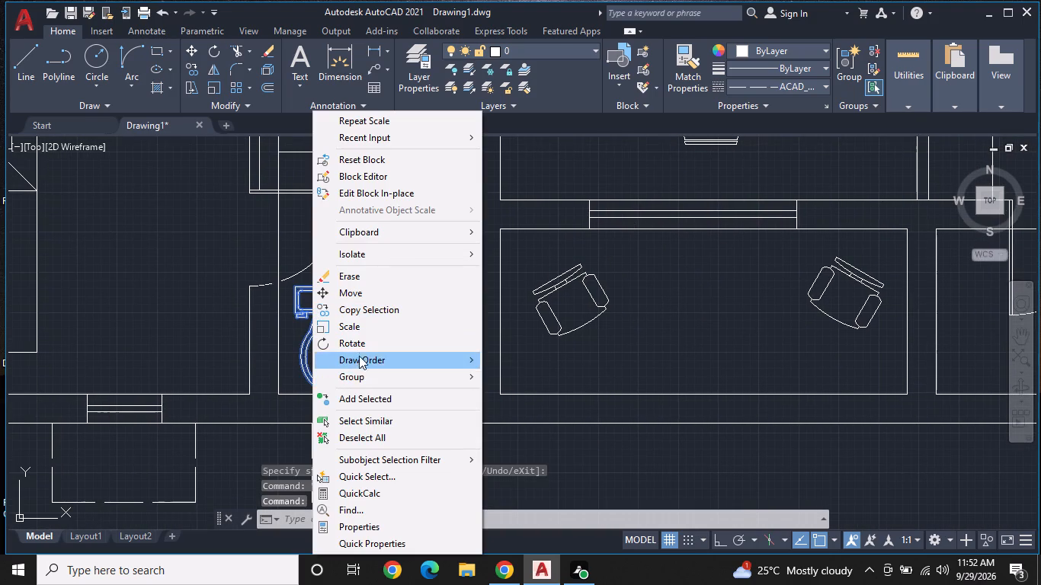
pyautogui.click(362, 344)
pyautogui.click(364, 284)
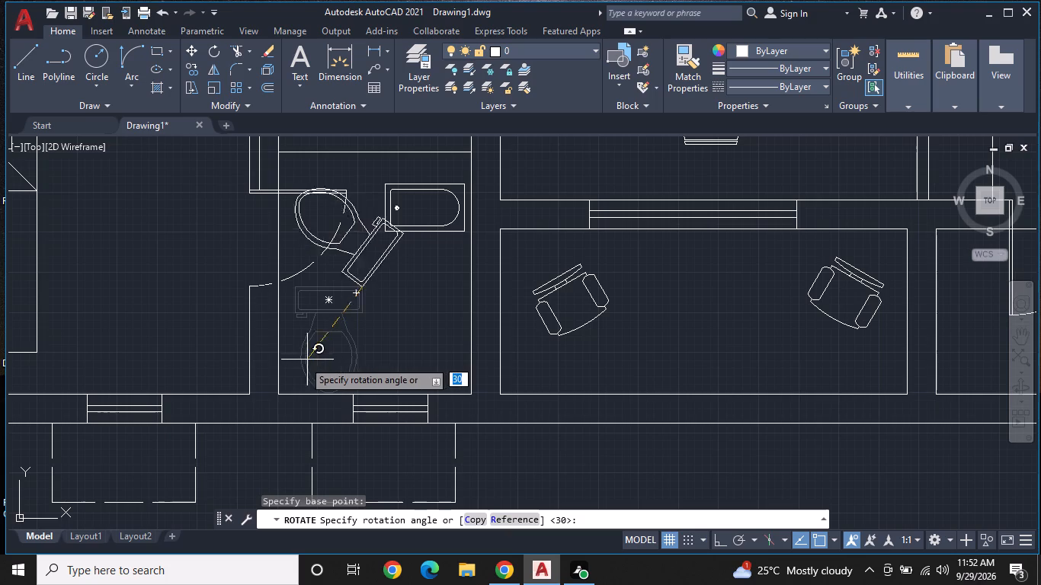
pyautogui.press('F8')
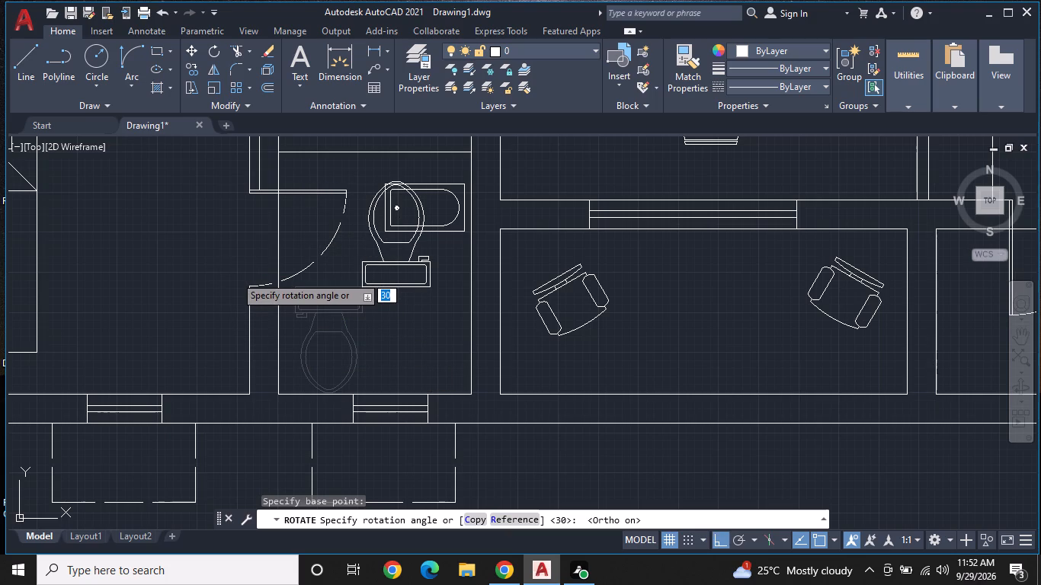
pyautogui.click(235, 276)
# Move the rotated toilet, with Ortho off, so the back of its tank sits against the small bathroom's bottom wall.
pyautogui.moveTo(399, 281); pyautogui.dragTo(402, 288)
pyautogui.click(397, 292)
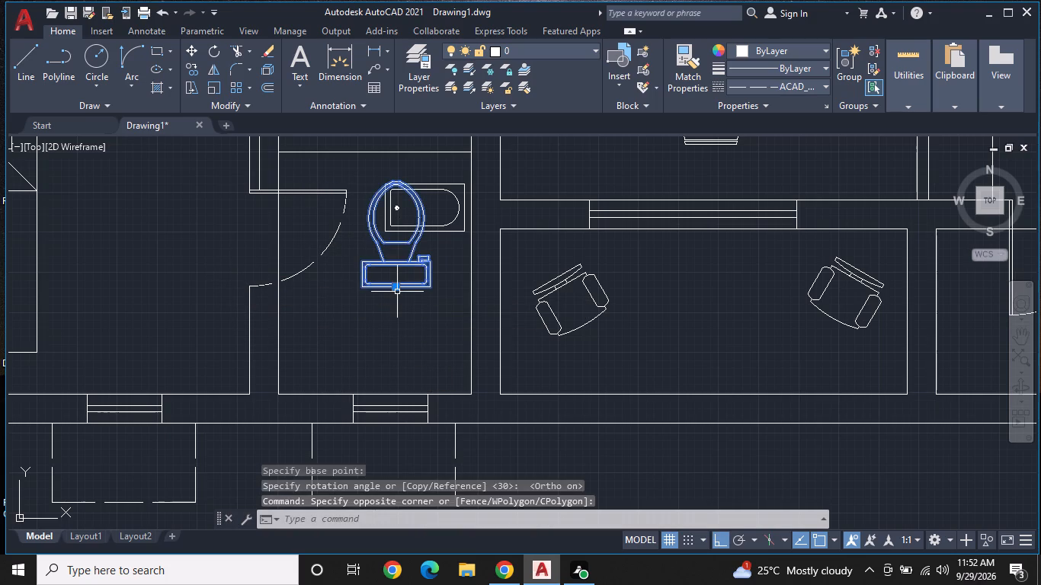
pyautogui.click(396, 286)
pyautogui.press('F8')
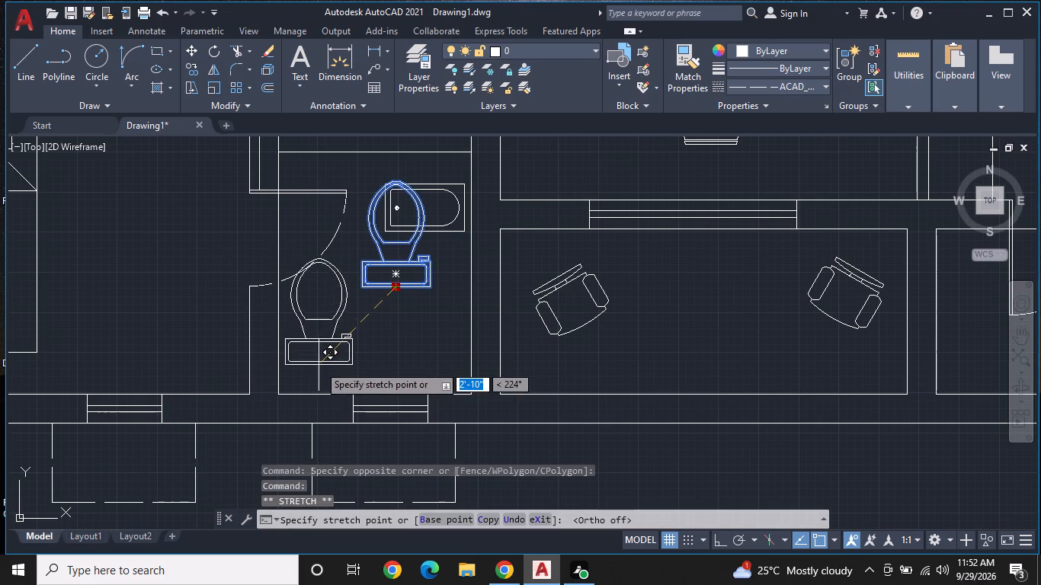
pyautogui.click(331, 390)
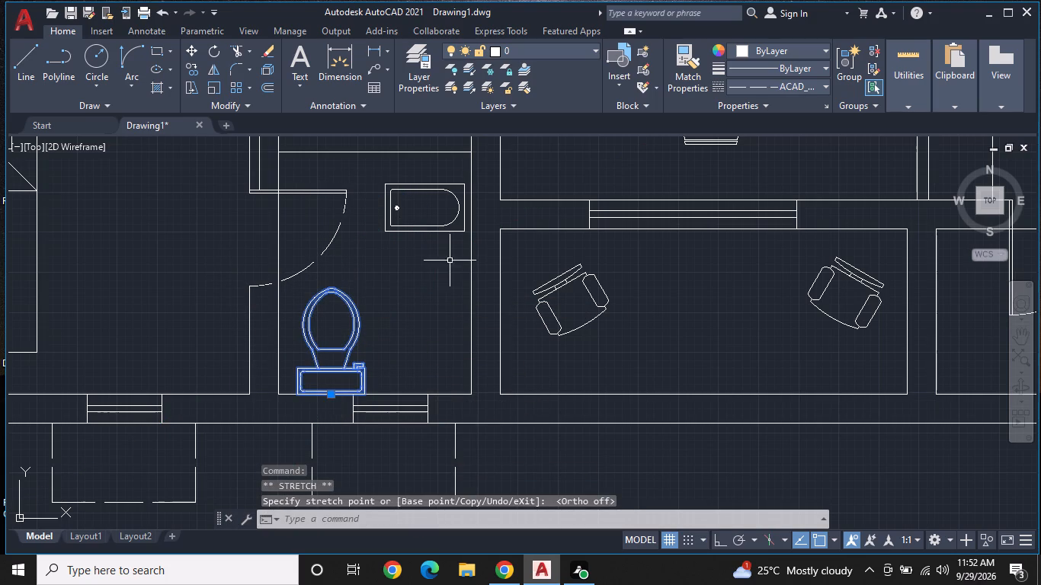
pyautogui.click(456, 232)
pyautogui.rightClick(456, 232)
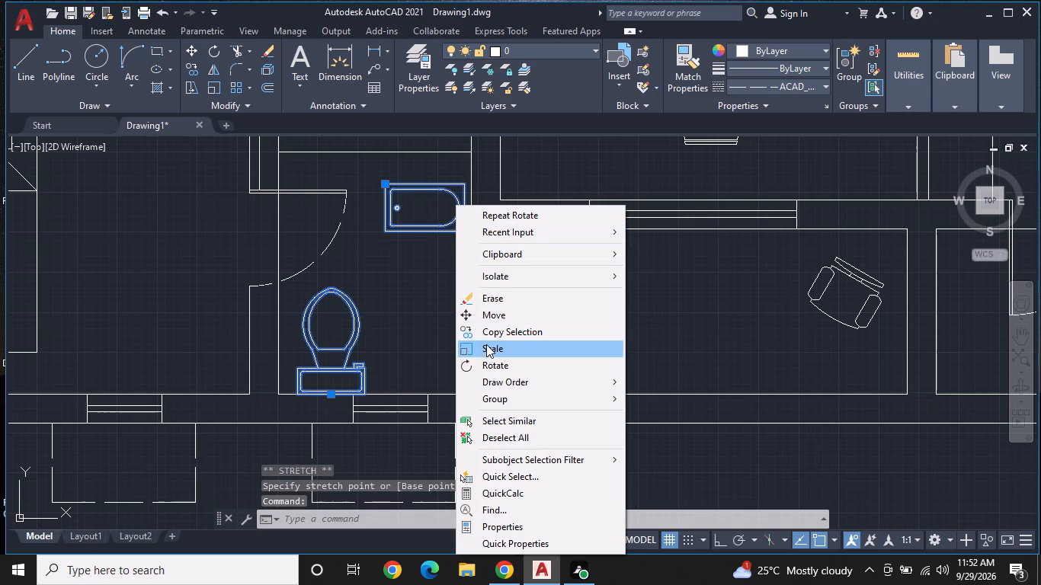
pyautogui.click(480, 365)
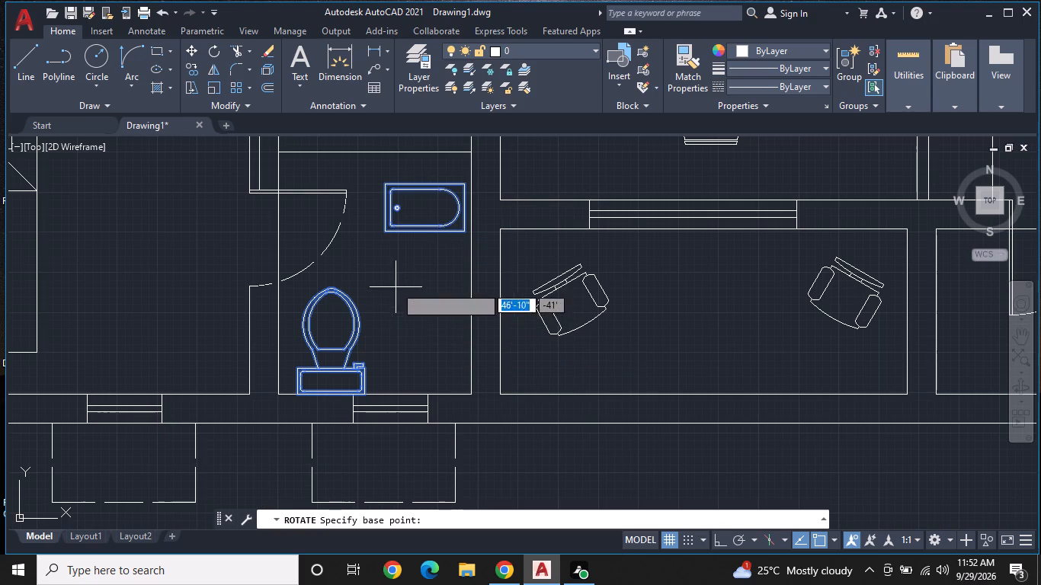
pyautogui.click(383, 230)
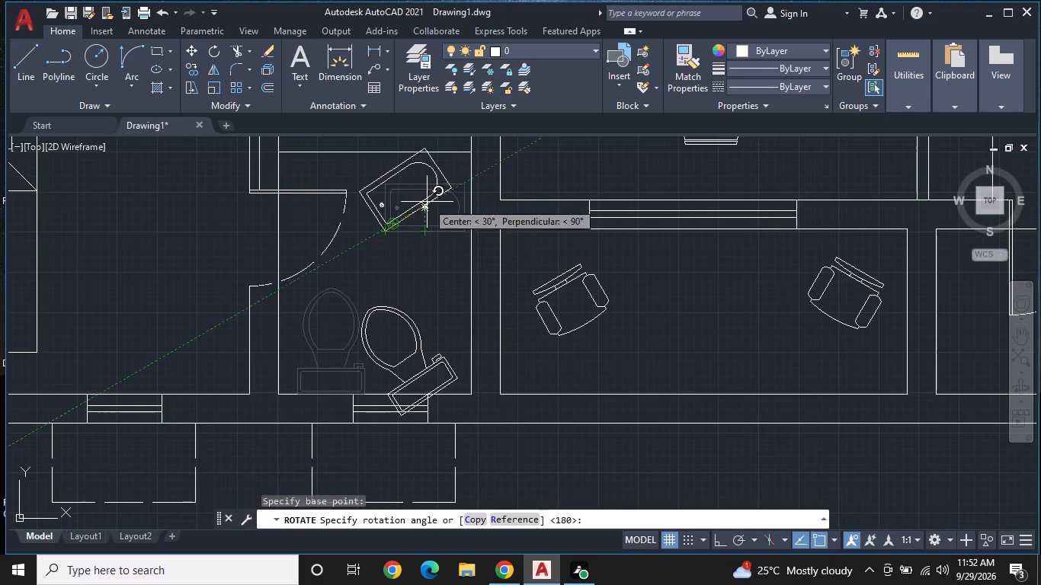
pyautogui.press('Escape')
# Rotate only the small bathroom's bathtub 90° counter-clockwise around its lower-left corner, with Ortho on.
pyautogui.click(416, 229)
pyautogui.rightClick(416, 229)
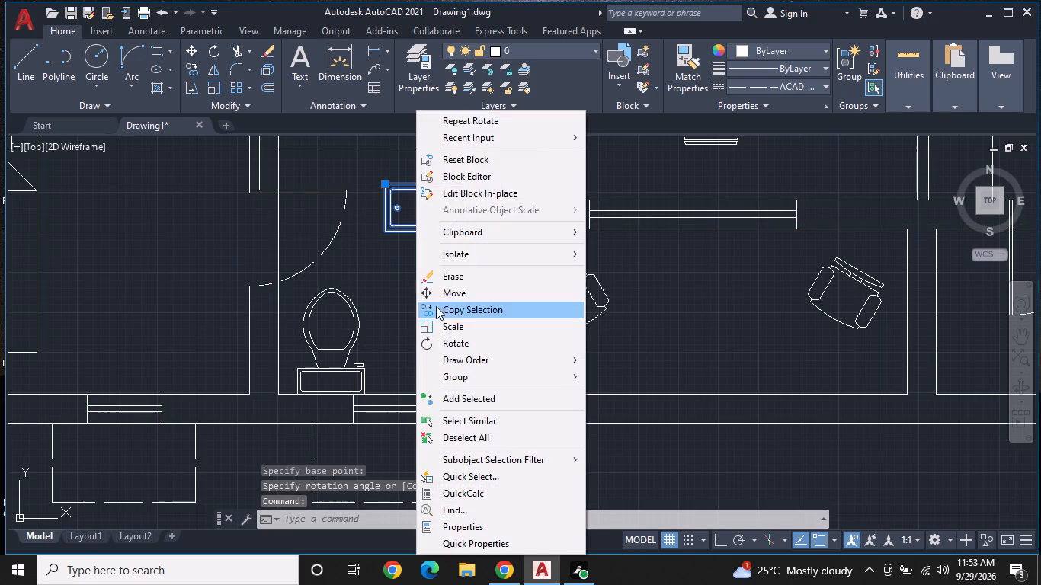
pyautogui.click(451, 344)
pyautogui.click(381, 232)
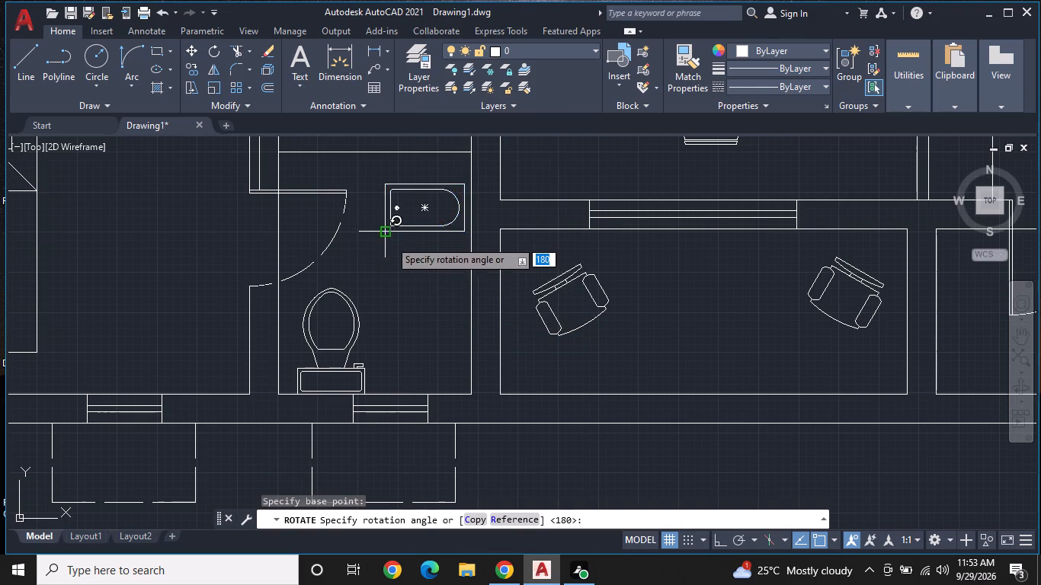
pyautogui.press('F8')
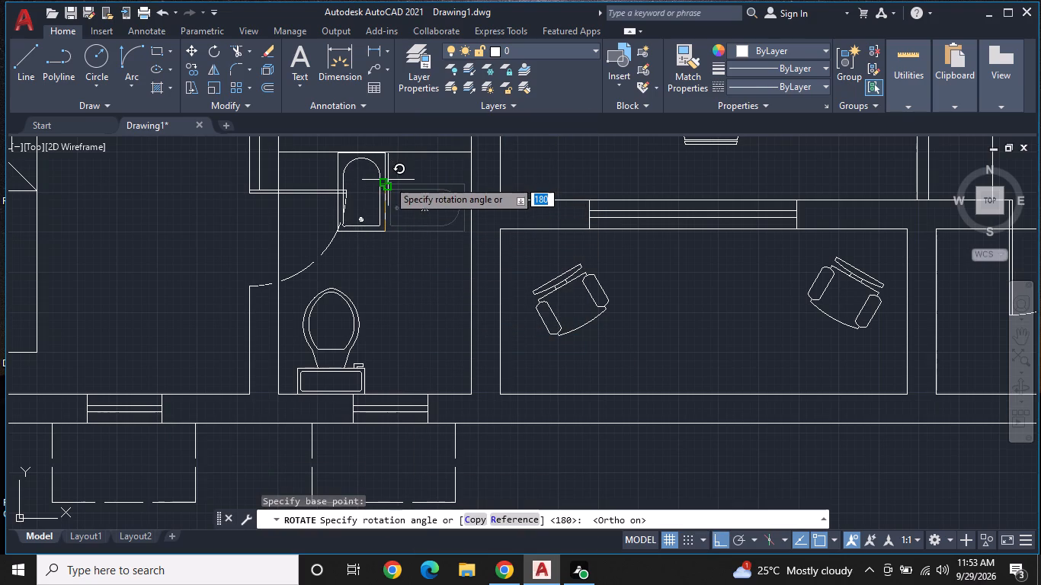
pyautogui.click(381, 182)
# Move the rotated bathtub about 2'-3" to the right by its lower-right corner, flush against the bathroom's right wall.
pyautogui.click(383, 212)
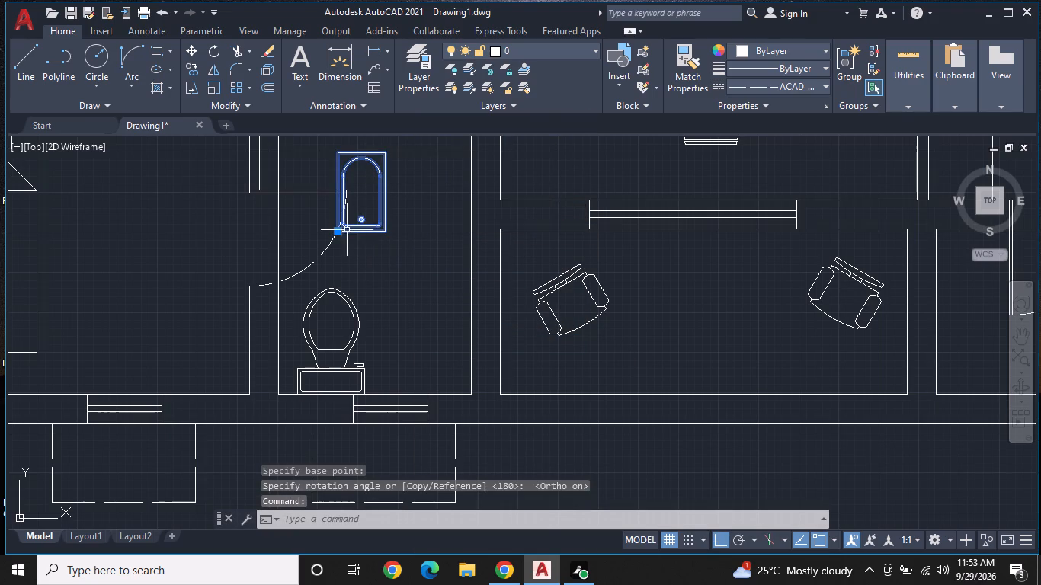
pyautogui.rightClick(378, 225)
pyautogui.click(416, 292)
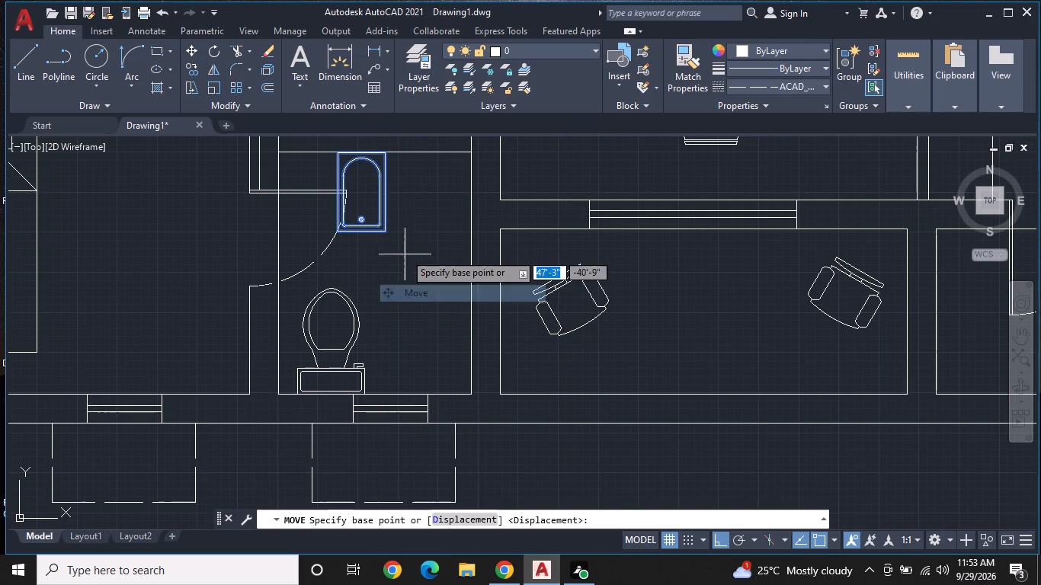
pyautogui.click(389, 231)
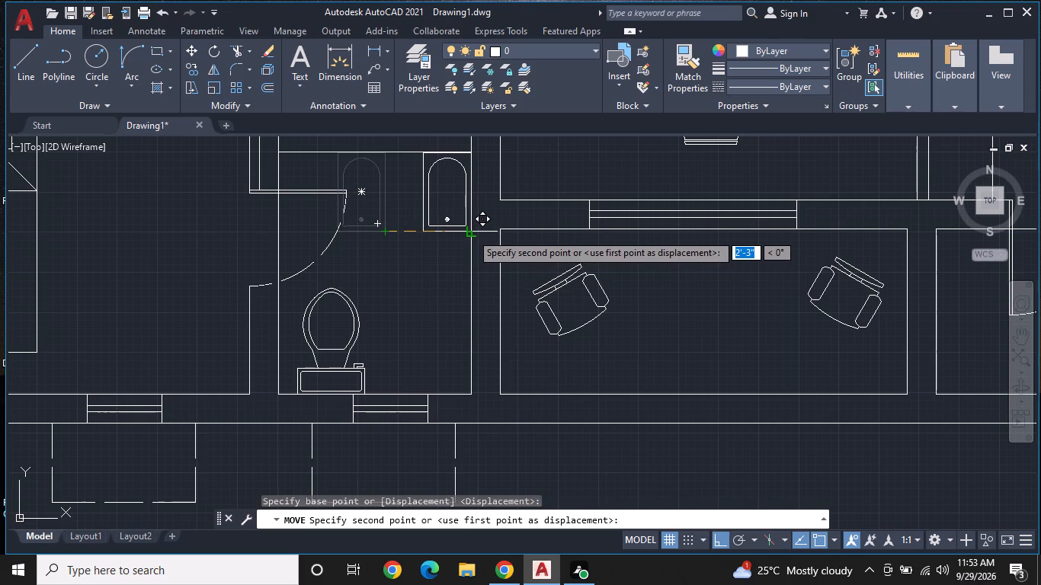
pyautogui.click(471, 233)
pyautogui.press('Escape')
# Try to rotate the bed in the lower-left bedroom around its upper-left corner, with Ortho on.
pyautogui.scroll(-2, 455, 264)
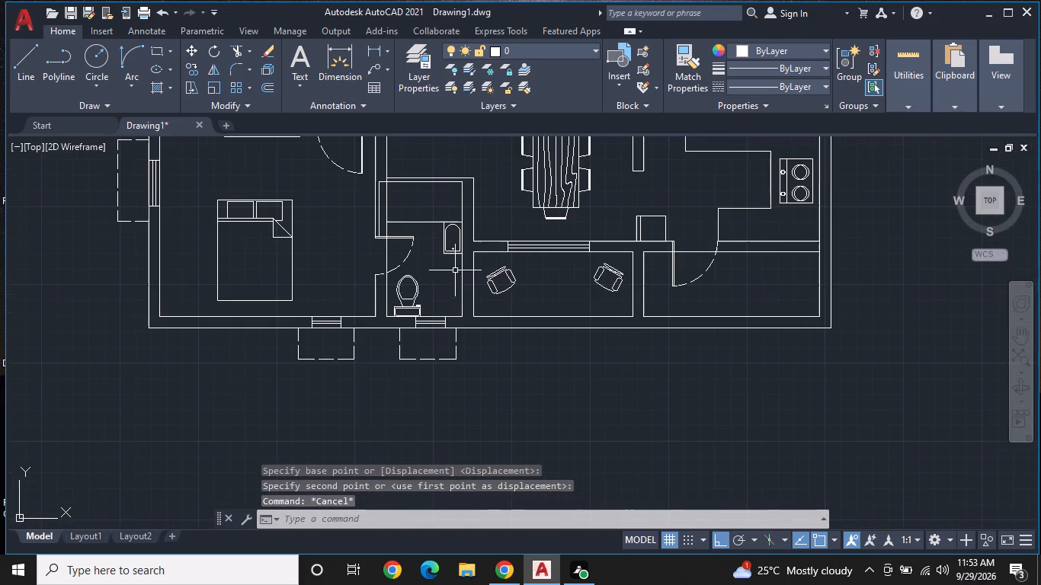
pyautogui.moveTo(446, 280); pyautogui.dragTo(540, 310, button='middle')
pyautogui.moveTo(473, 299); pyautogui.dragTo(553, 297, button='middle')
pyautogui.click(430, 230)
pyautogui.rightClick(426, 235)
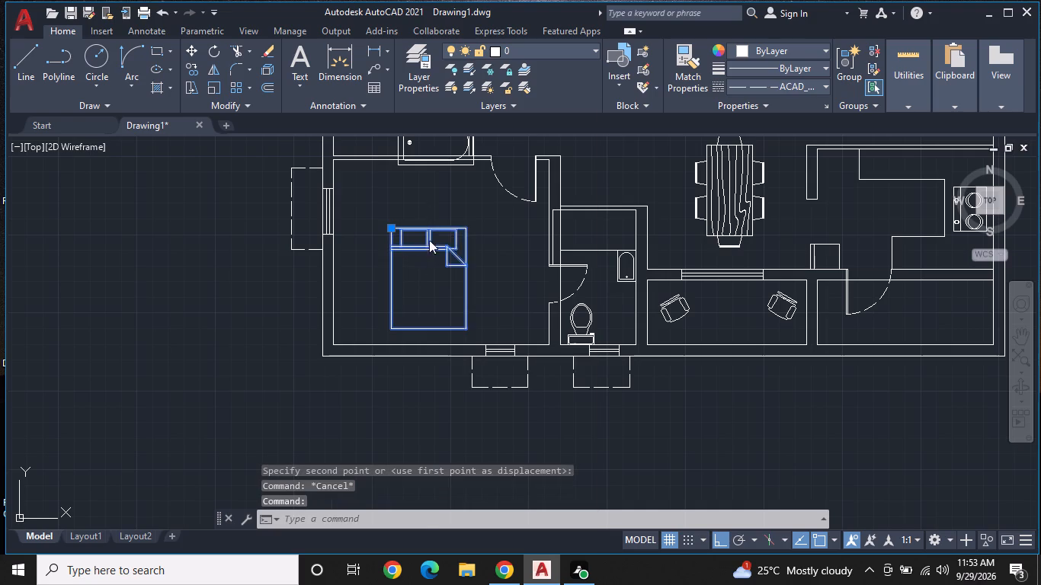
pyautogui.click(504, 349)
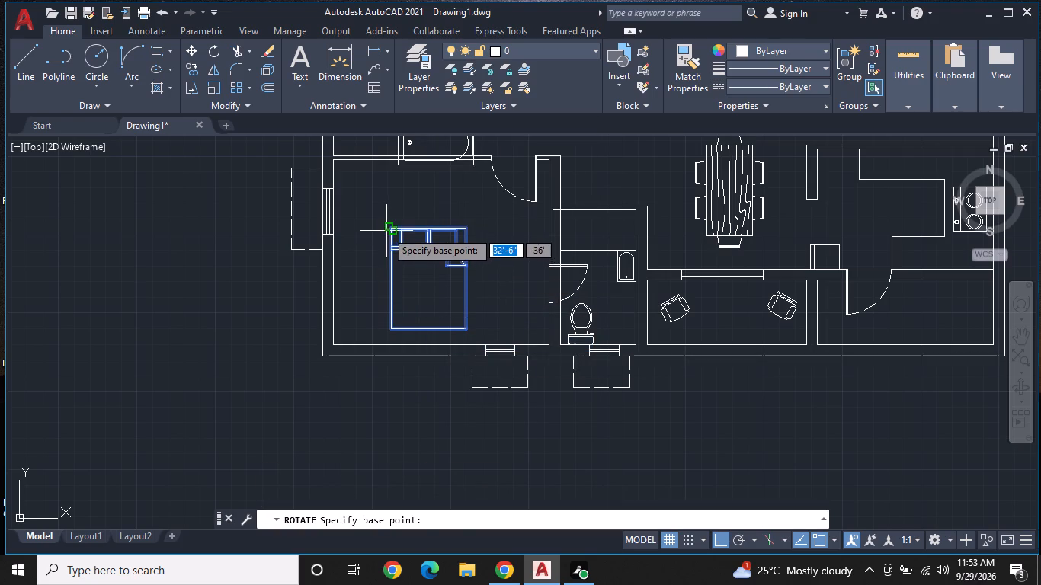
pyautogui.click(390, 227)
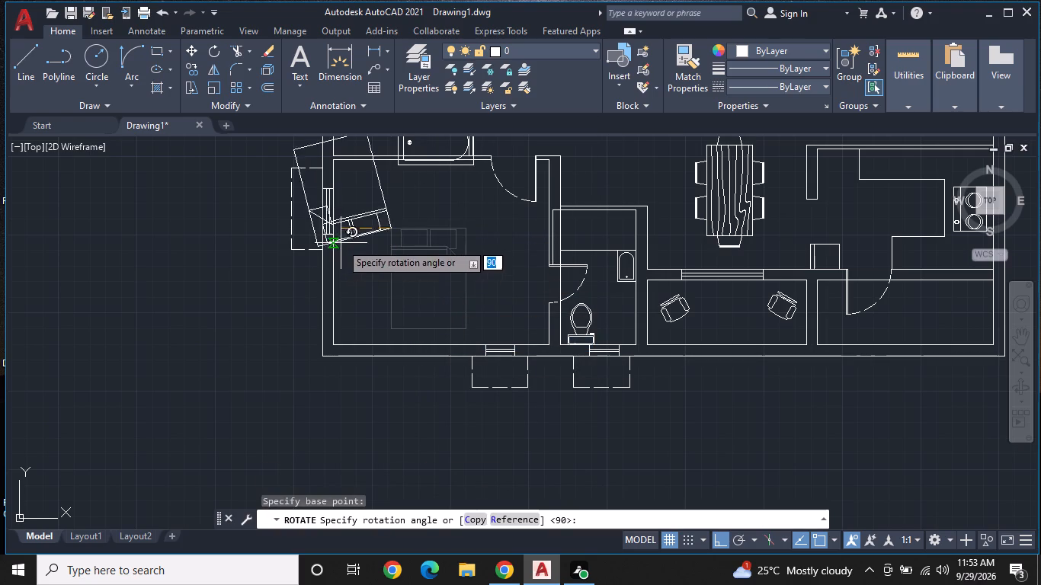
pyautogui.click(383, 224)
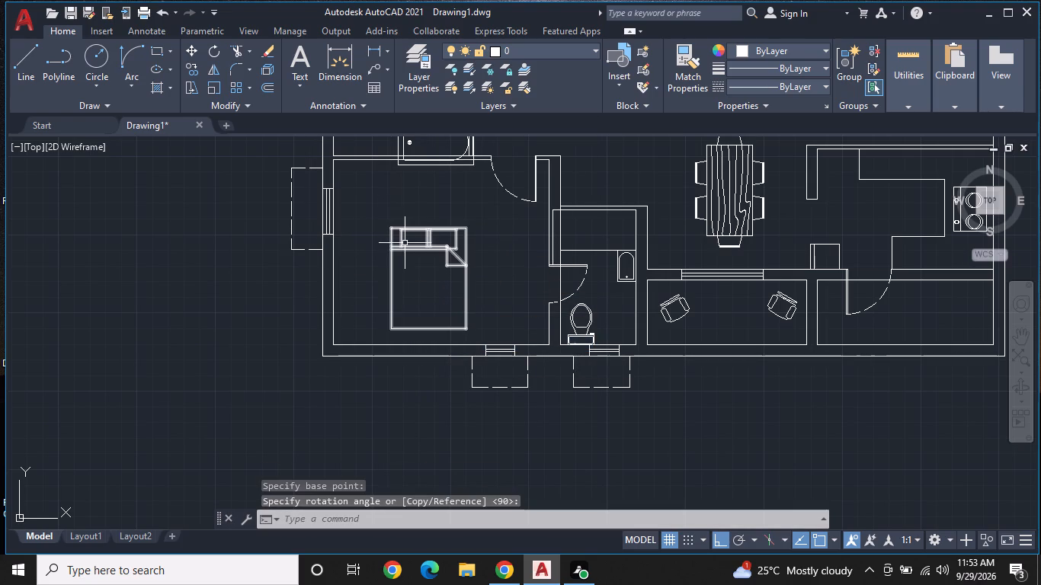
# Rotate the lower-left bedroom's bed 180° around its upper-left corner, with Ortho on.
pyautogui.click(408, 248)
pyautogui.rightClick(408, 248)
pyautogui.click(462, 341)
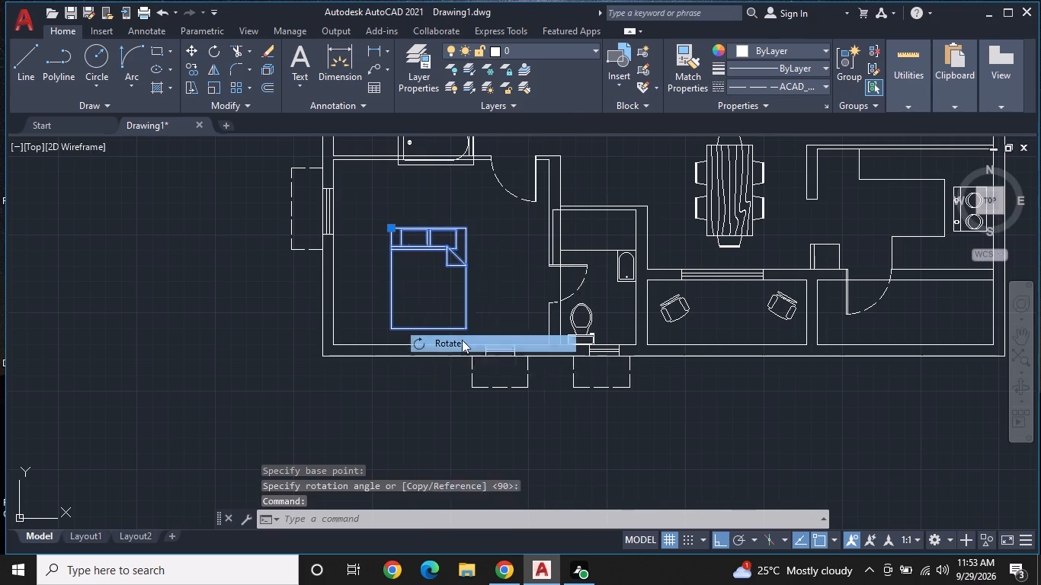
pyautogui.click(391, 230)
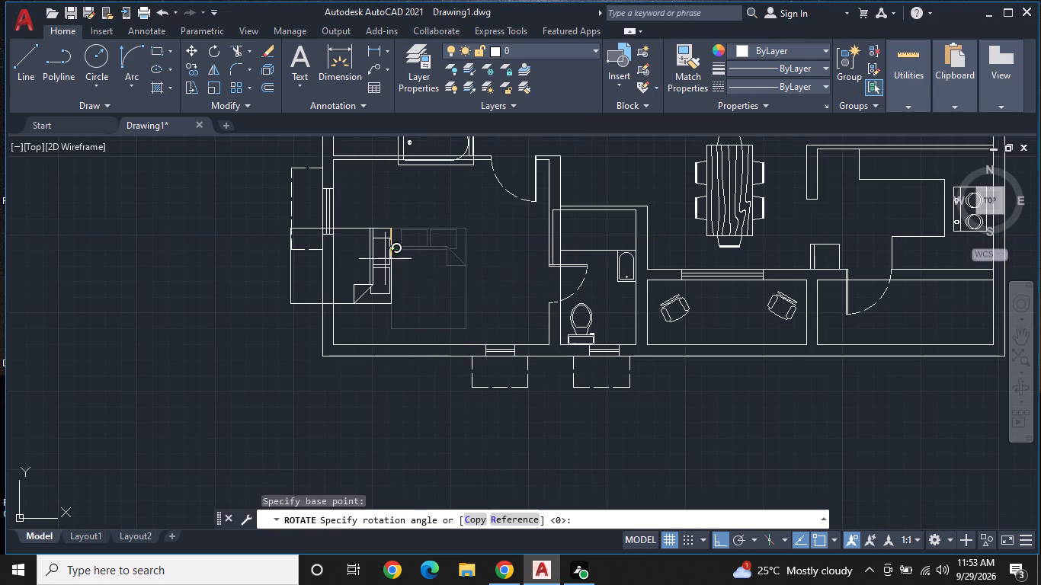
pyautogui.doubleClick(232, 212)
pyautogui.click(387, 213)
# Move the rotated bed, with Ortho off, so its headboard end rests against the bedroom's bottom wall, beside the window.
pyautogui.click(388, 207)
pyautogui.click(382, 220)
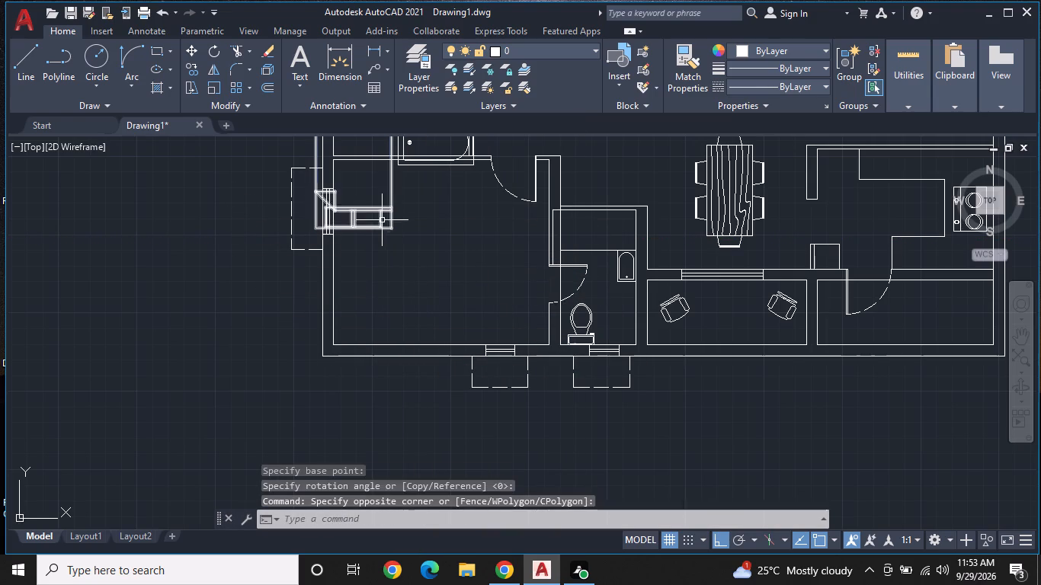
pyautogui.click(390, 225)
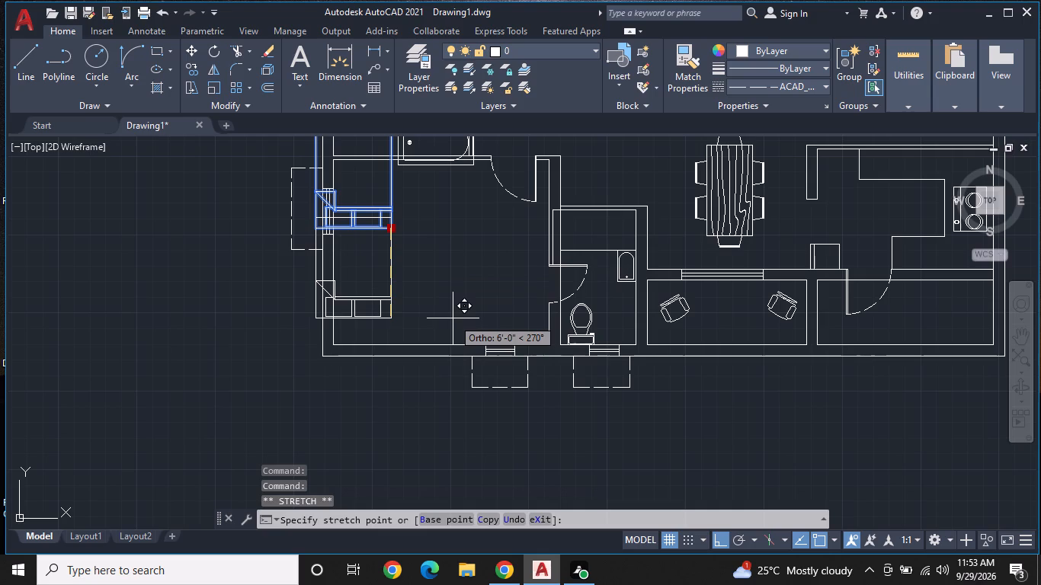
pyautogui.press('F8')
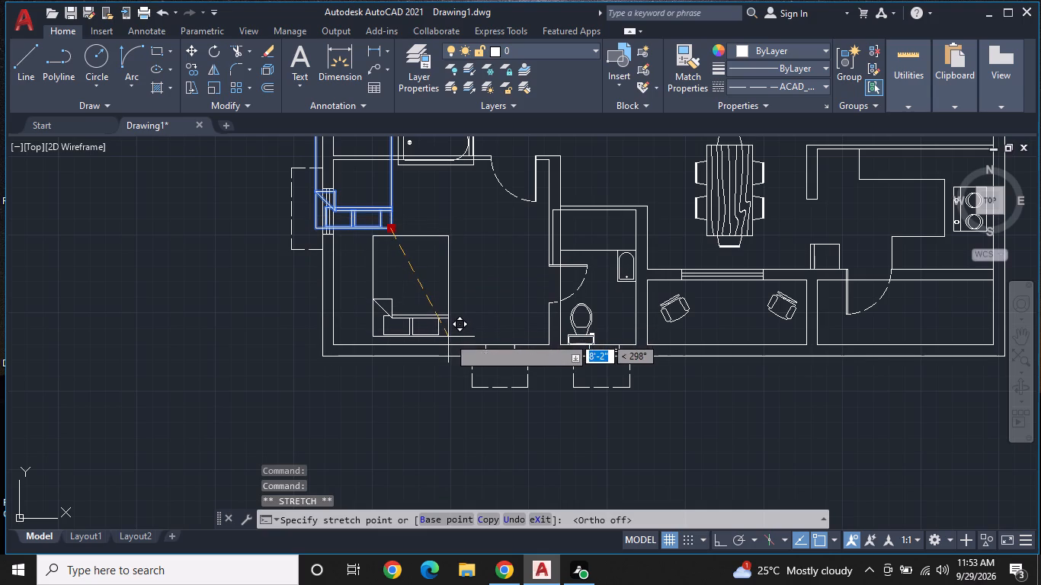
pyautogui.click(456, 340)
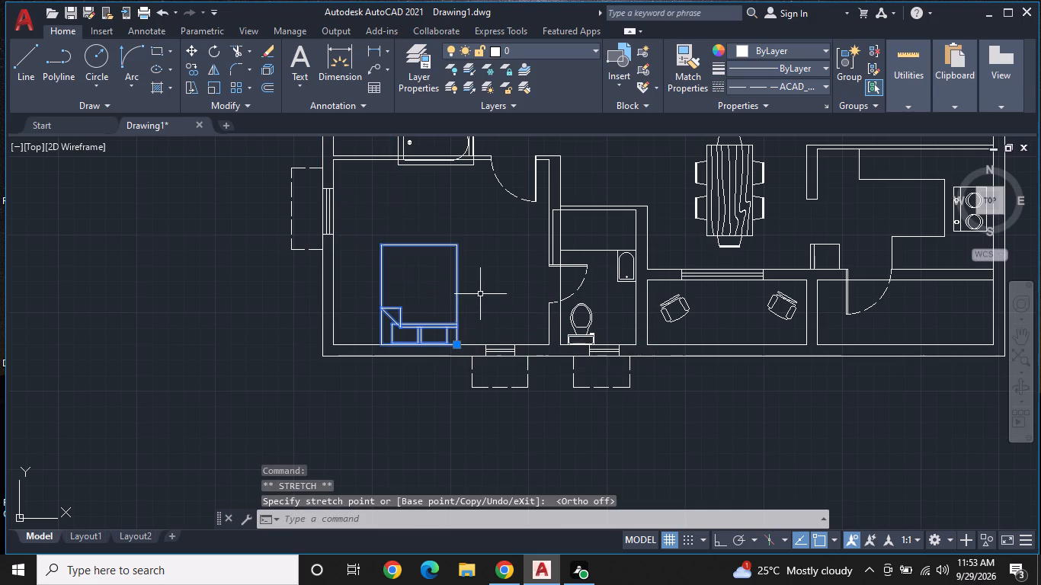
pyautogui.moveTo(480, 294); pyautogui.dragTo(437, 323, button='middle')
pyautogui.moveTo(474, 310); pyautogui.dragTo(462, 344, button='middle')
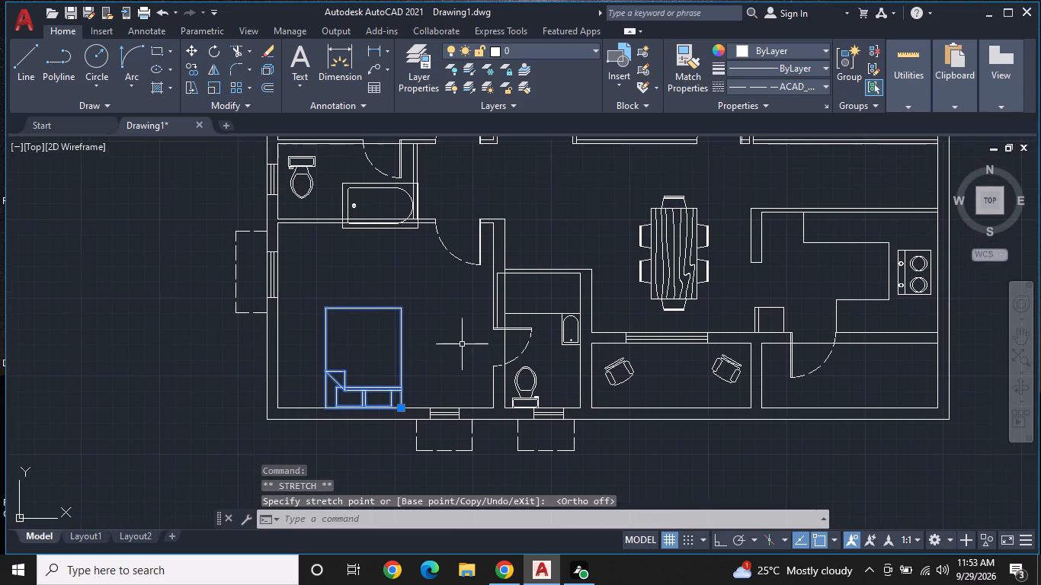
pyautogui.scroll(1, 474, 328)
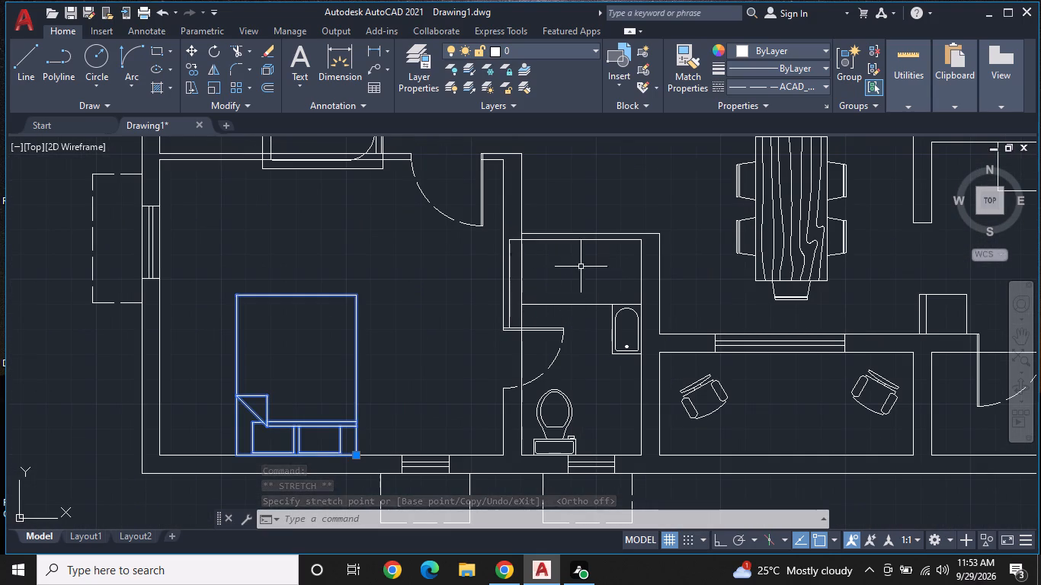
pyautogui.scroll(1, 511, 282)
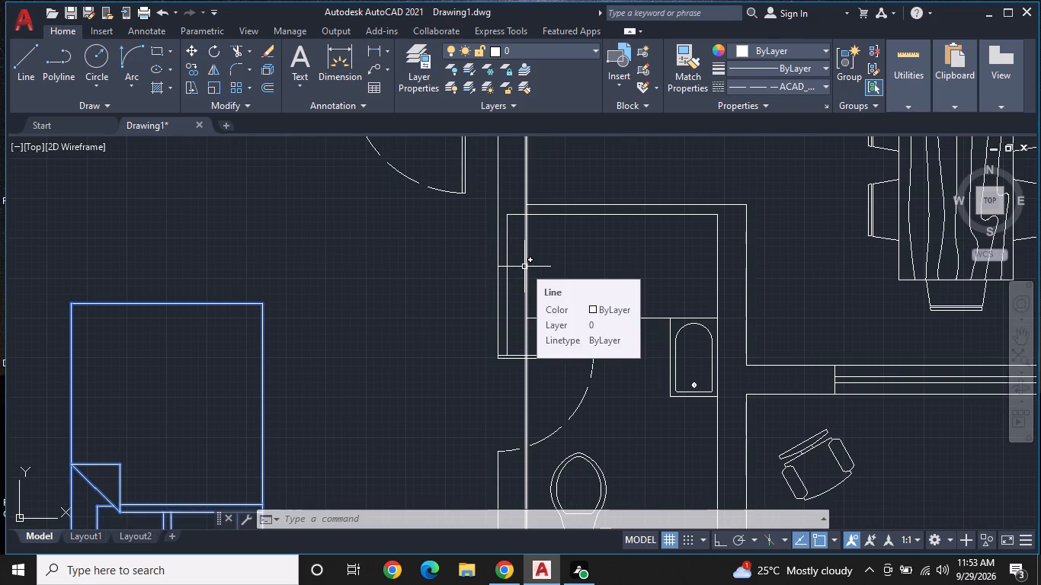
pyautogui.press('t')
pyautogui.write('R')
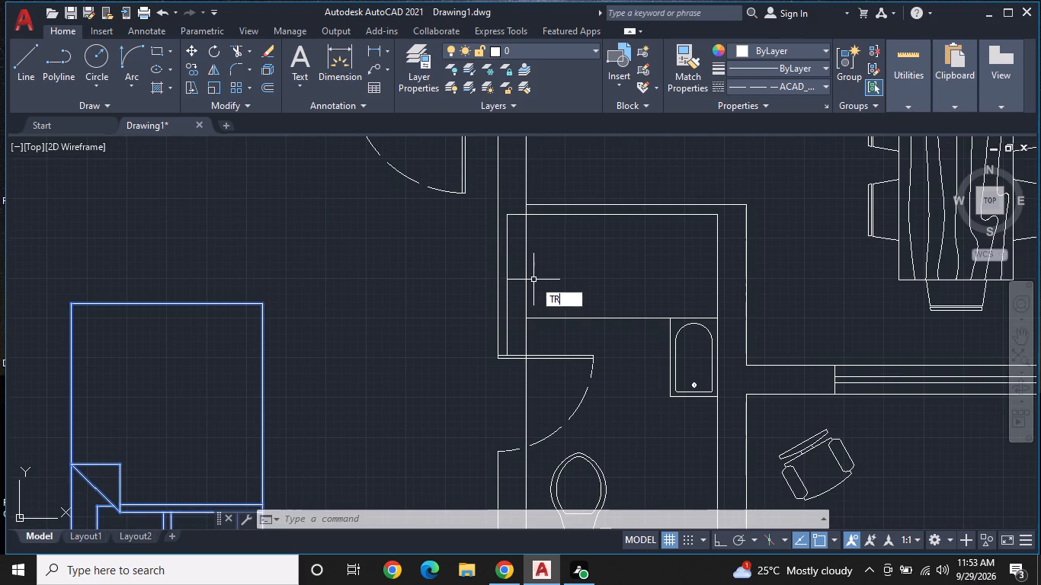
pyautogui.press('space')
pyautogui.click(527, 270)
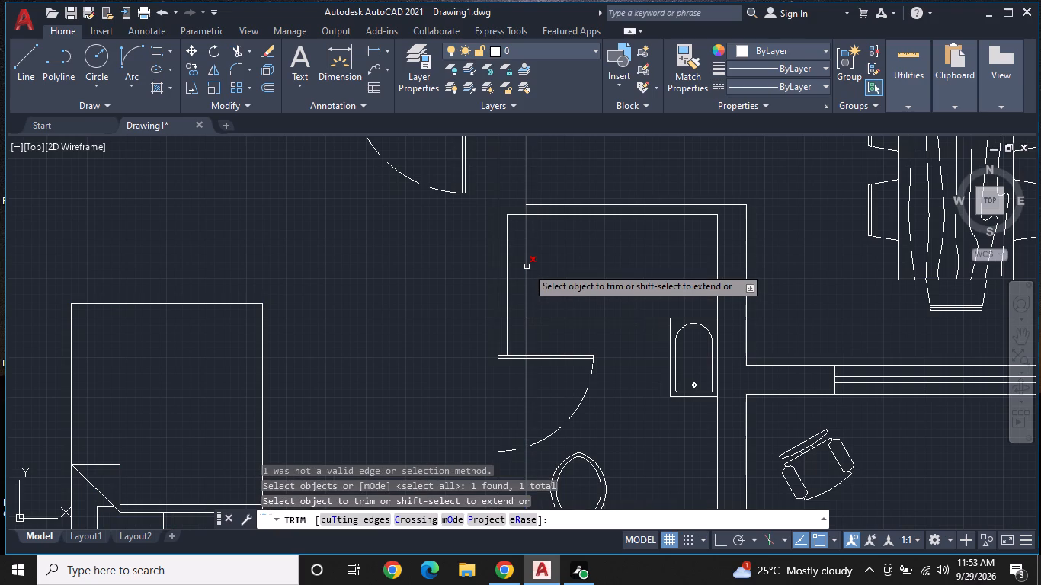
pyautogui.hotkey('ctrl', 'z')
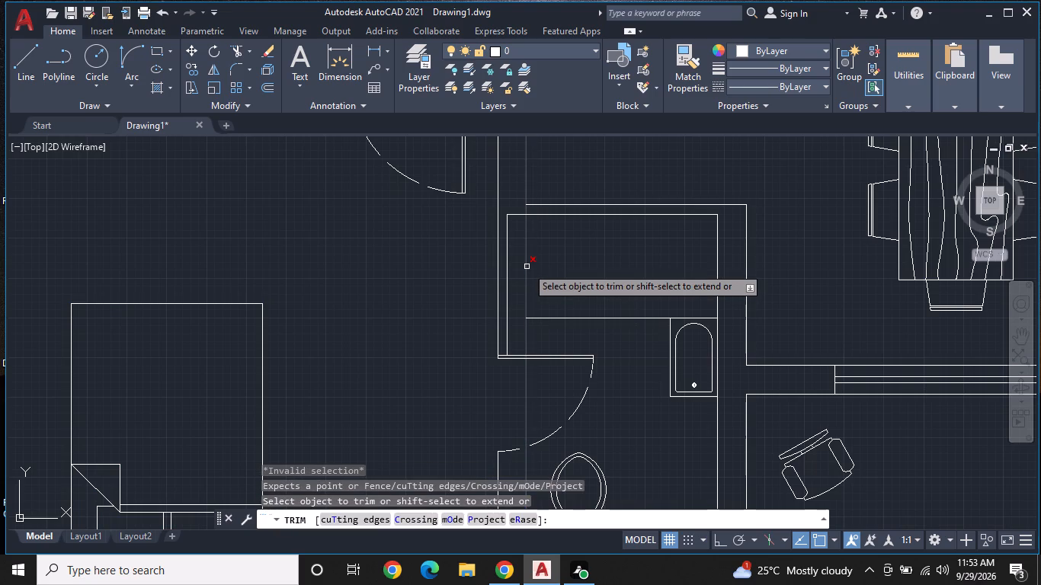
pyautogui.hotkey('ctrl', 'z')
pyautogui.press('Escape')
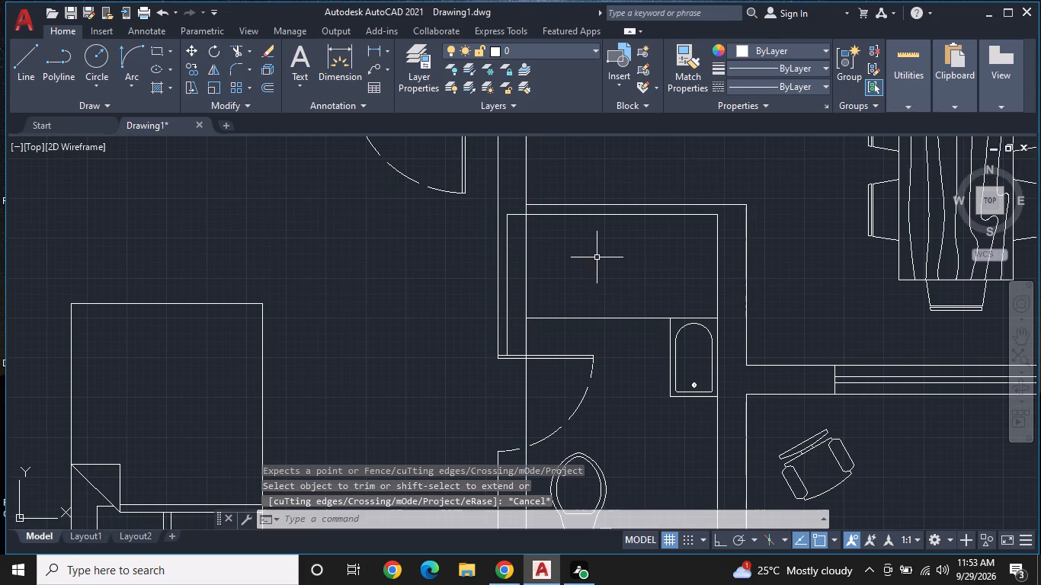
# Trim two segments of the vertical wall line crossing the closet above the lower bathroom, from its top down to the door.
pyautogui.moveTo(567, 268); pyautogui.dragTo(621, 232, button='middle')
pyautogui.press('space')
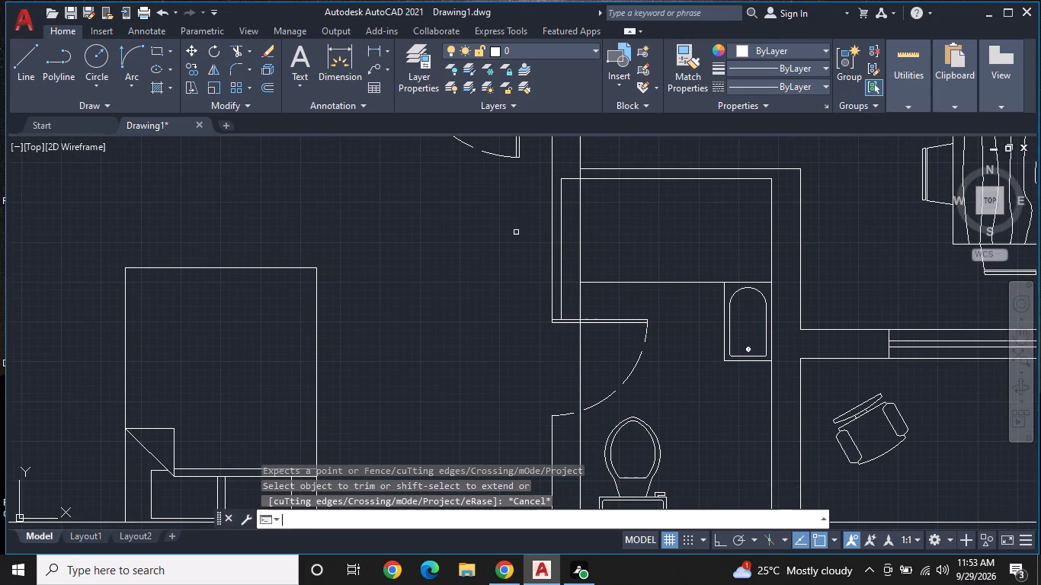
pyautogui.click(580, 232)
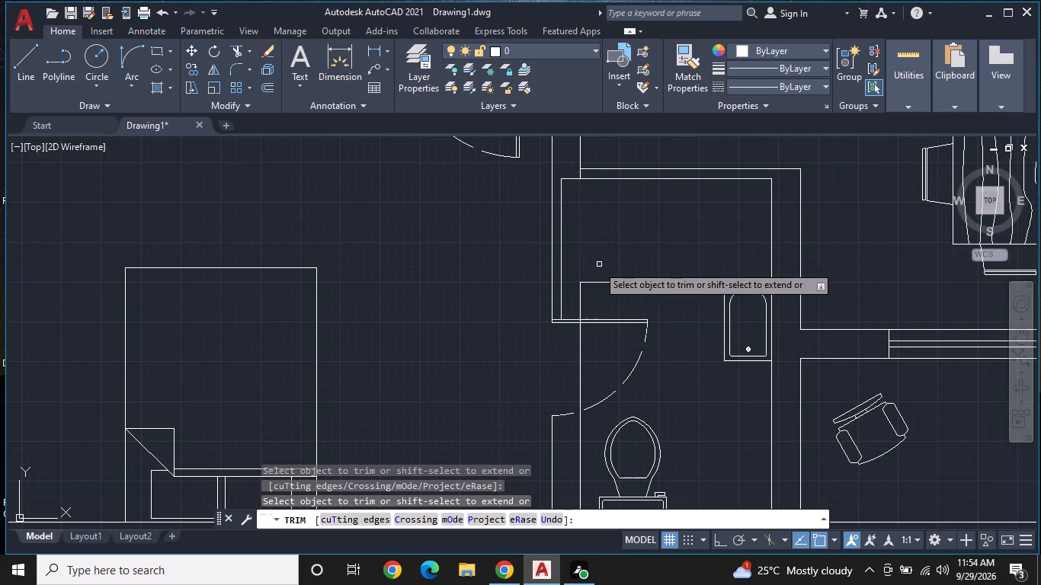
pyautogui.click(581, 299)
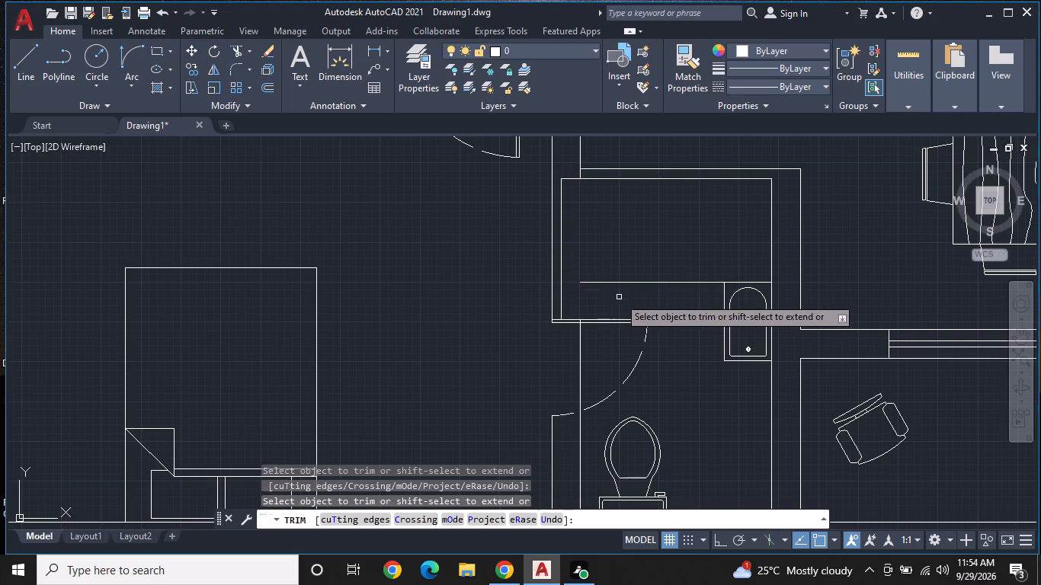
pyautogui.press('Escape')
# Extend the horizontal line between the closet and the lower bathroom to the closet's left wall line.
pyautogui.press('e')
pyautogui.write('X')
pyautogui.press('space')
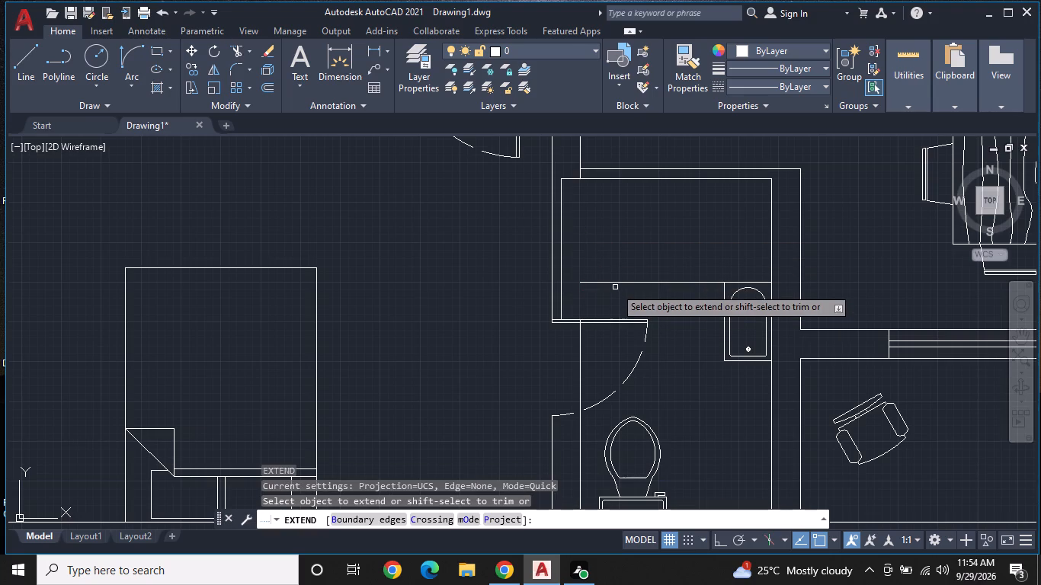
pyautogui.click(616, 281)
pyautogui.press('Escape')
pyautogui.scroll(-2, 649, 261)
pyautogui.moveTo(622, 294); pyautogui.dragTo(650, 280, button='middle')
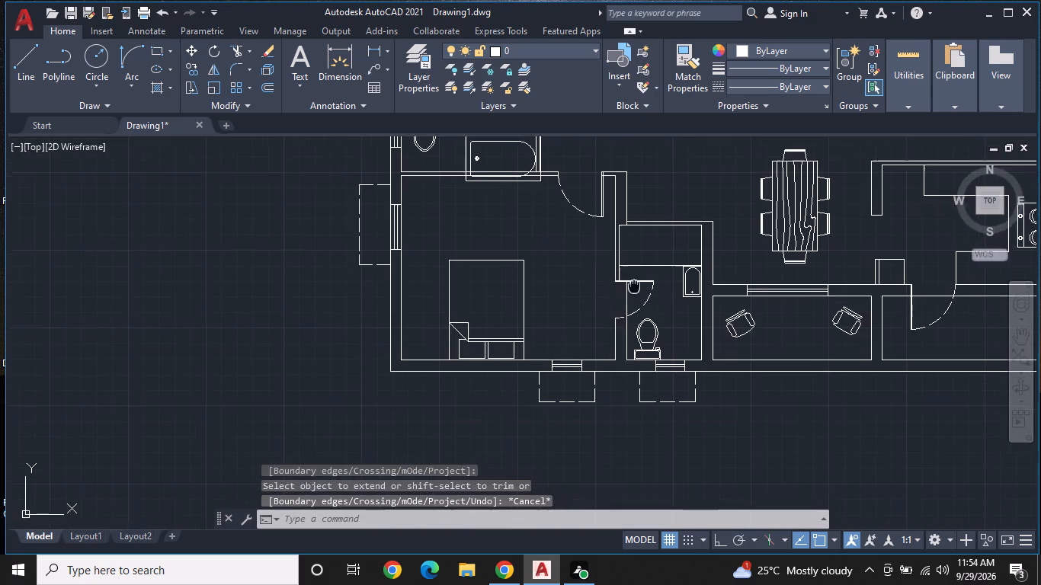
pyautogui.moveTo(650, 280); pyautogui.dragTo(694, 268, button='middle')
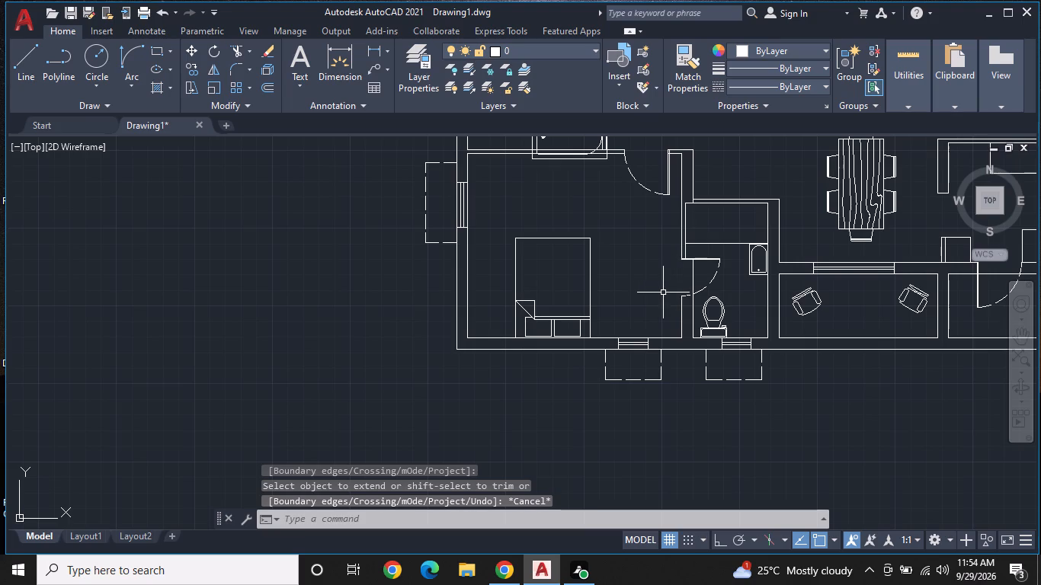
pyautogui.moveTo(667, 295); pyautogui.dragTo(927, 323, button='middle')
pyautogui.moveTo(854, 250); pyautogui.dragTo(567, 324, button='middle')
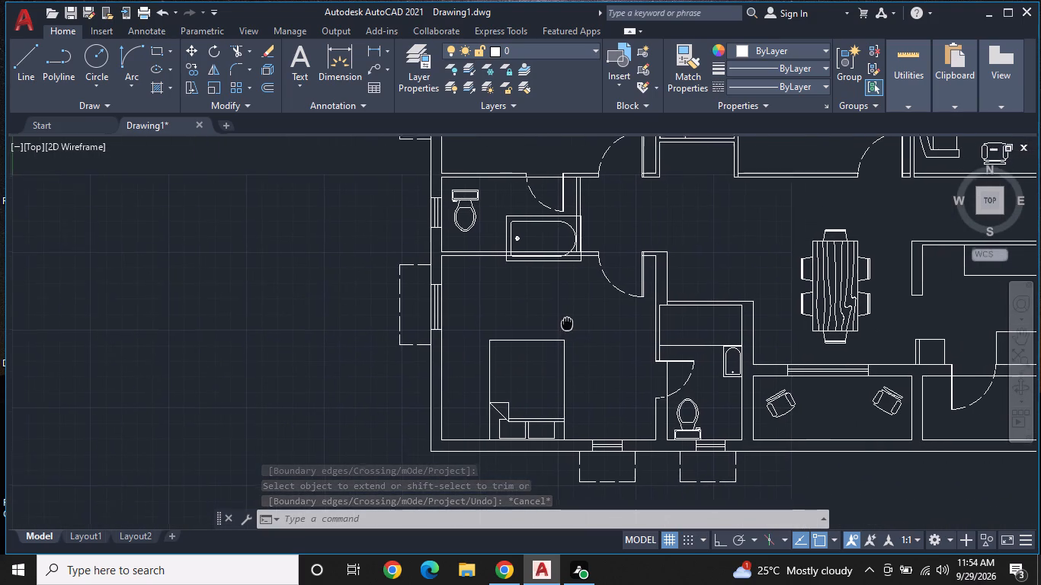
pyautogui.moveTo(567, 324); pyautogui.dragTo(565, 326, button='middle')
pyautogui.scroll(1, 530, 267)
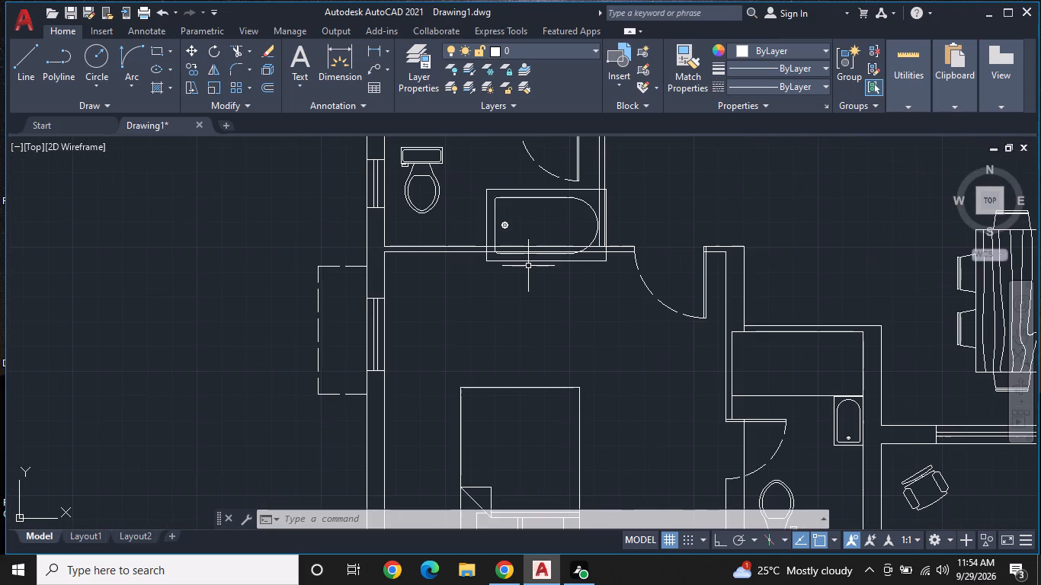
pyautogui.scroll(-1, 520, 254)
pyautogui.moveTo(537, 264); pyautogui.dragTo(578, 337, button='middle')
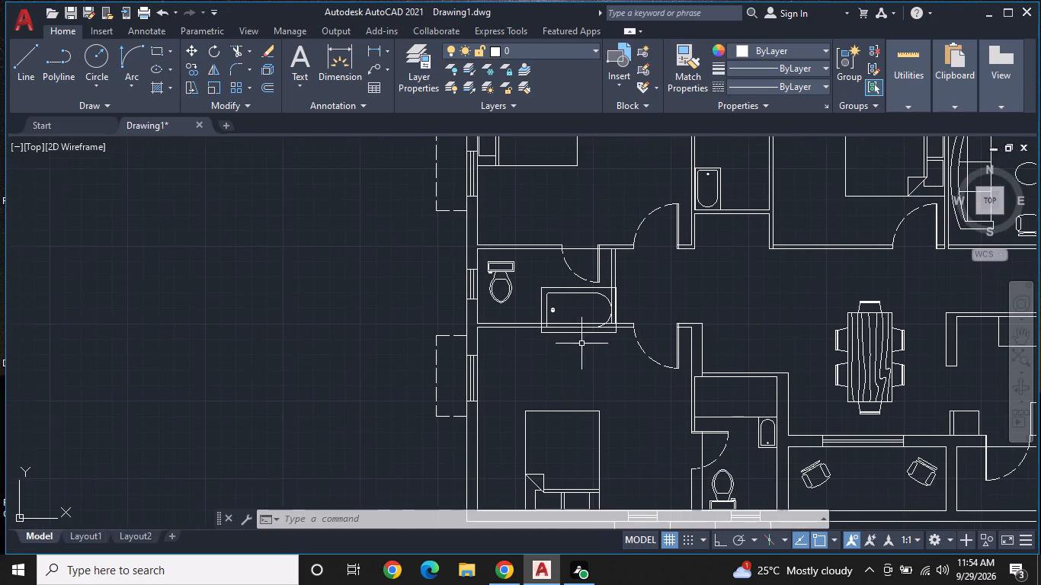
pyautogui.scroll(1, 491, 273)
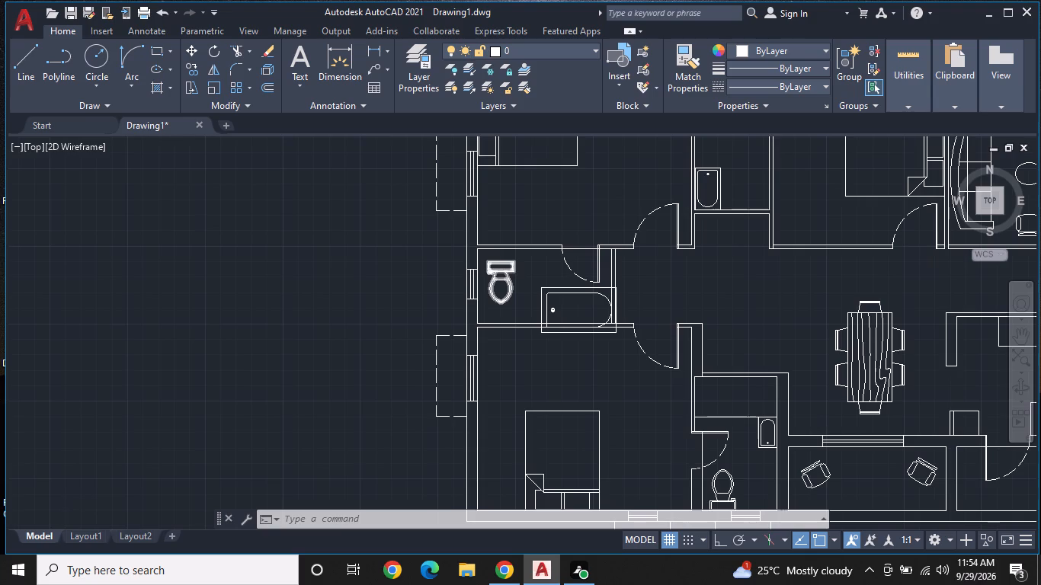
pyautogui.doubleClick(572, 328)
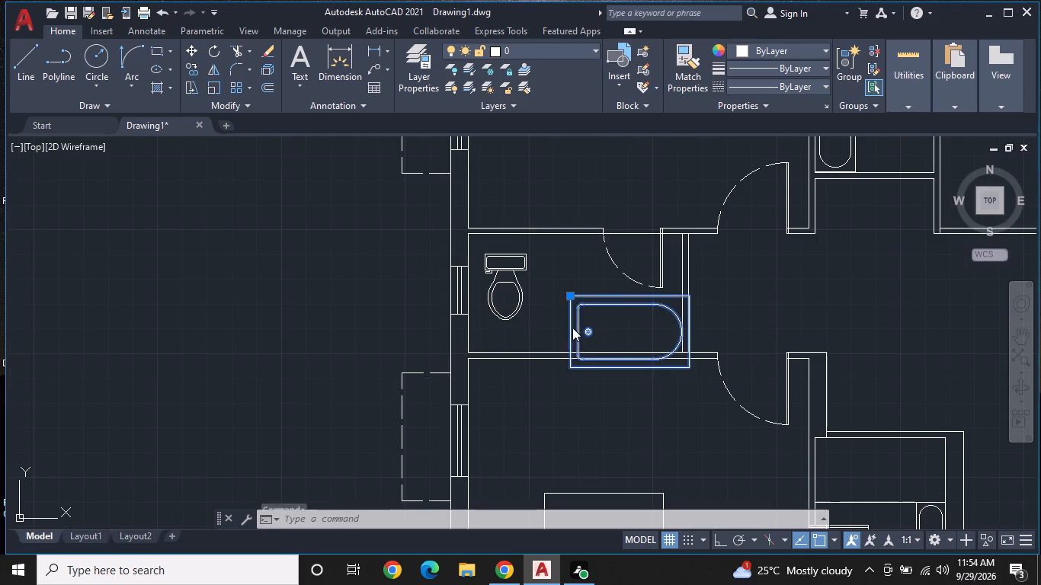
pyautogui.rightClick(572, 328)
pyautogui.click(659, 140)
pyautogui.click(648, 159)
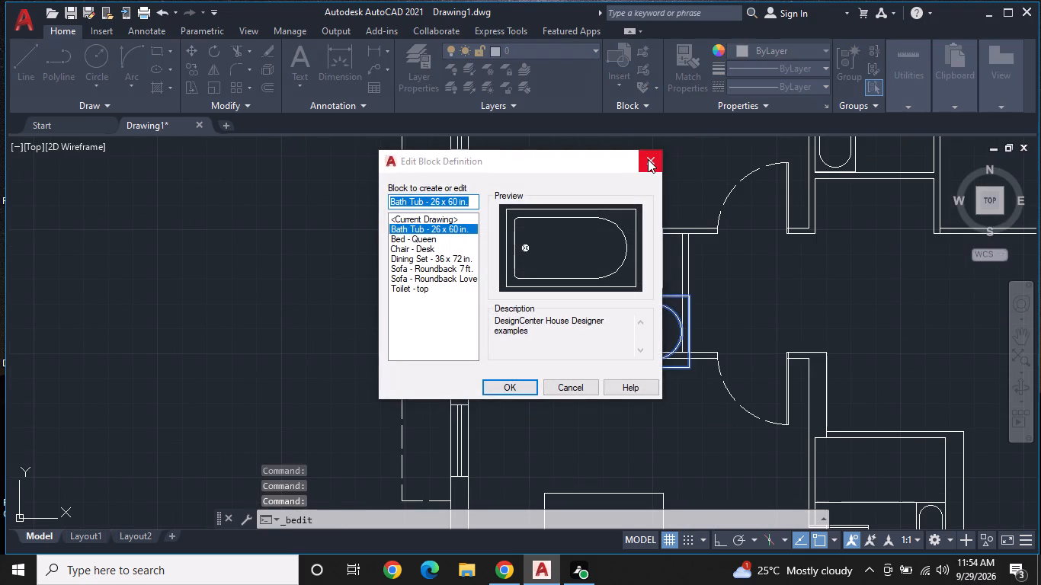
# Scale the left bathroom's bathtub about its upper-left corner down to a little over half its size.
pyautogui.click(577, 307)
pyautogui.rightClick(577, 307)
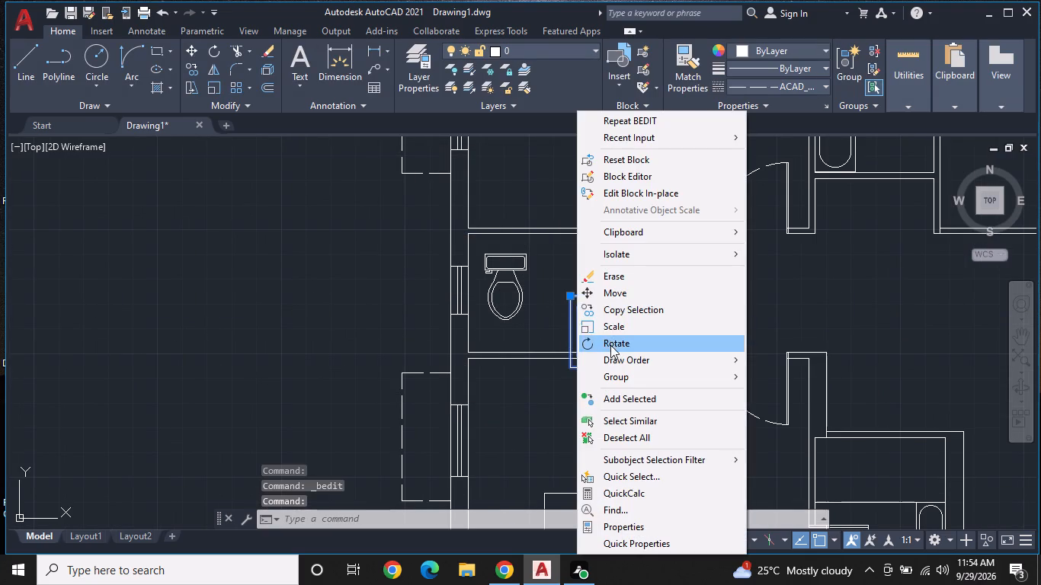
pyautogui.click(626, 327)
pyautogui.click(571, 299)
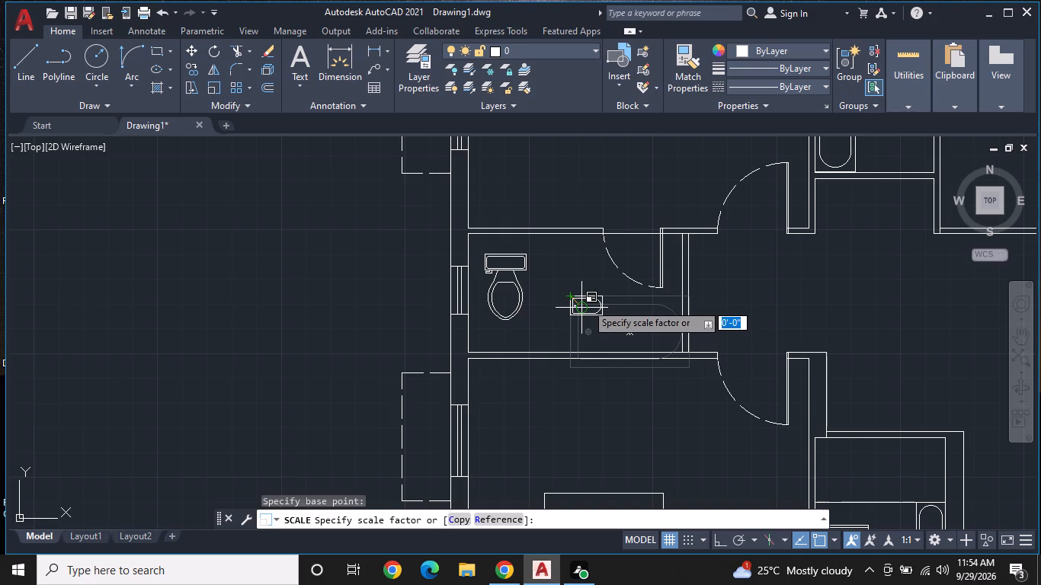
pyautogui.click(603, 308)
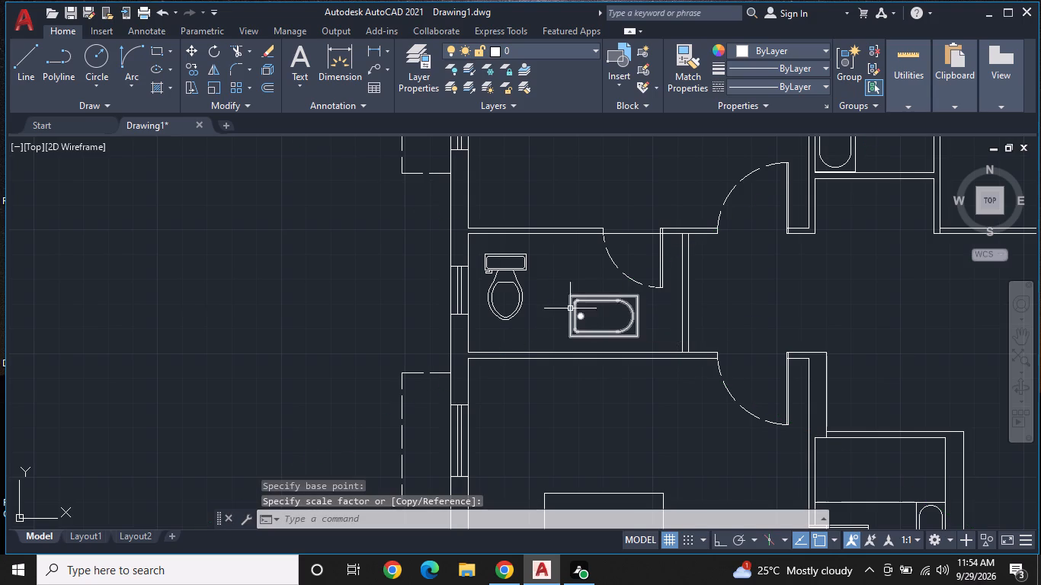
# Move the scaled bathtub by its lower-left corner onto the bathroom's bottom wall, fitting it into the lower-right corner.
pyautogui.click(576, 331)
pyautogui.rightClick(576, 331)
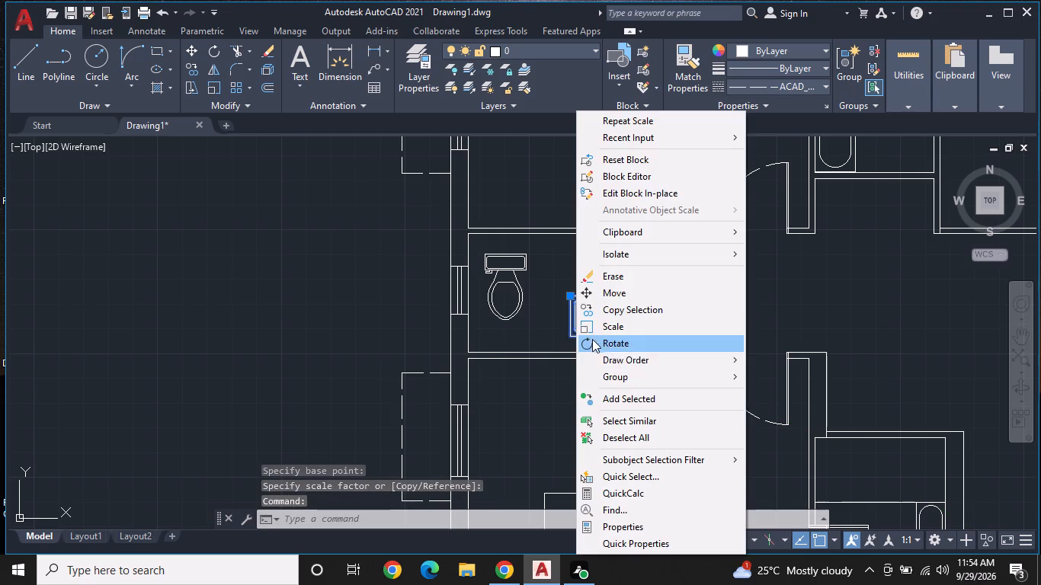
pyautogui.click(629, 296)
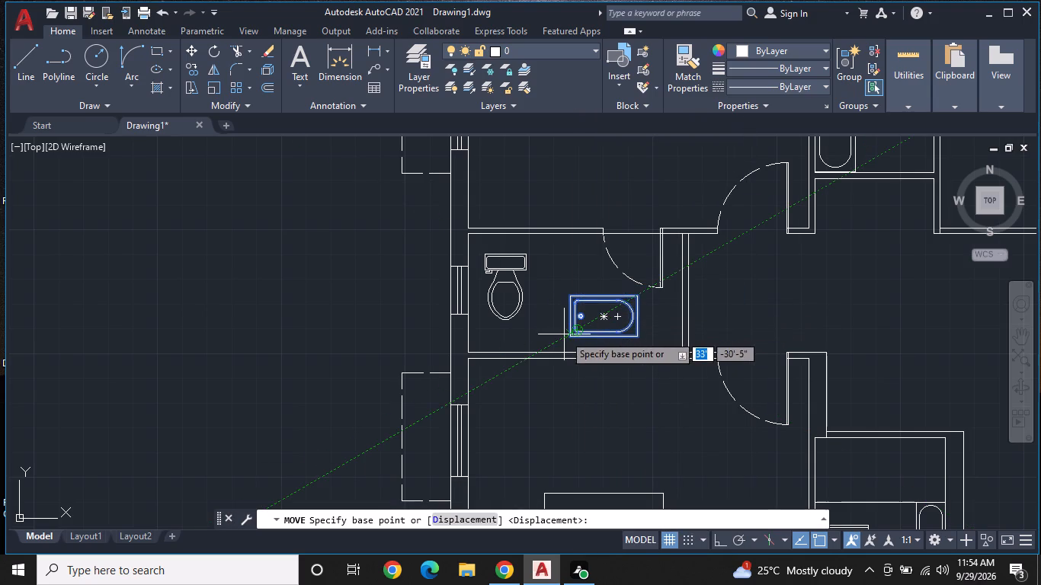
pyautogui.scroll(3, 573, 335)
pyautogui.click(560, 348)
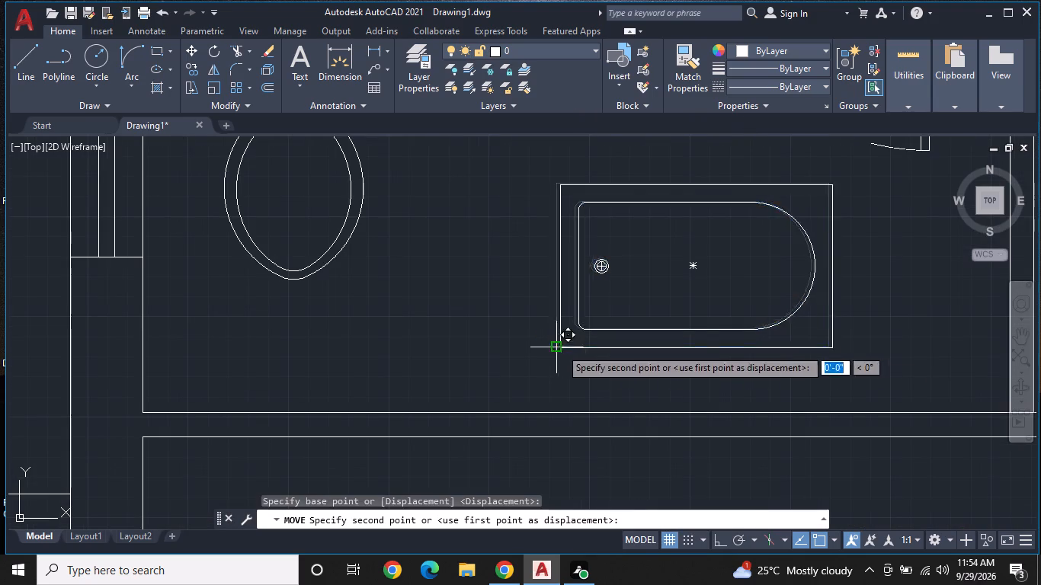
pyautogui.scroll(-2, 727, 385)
pyautogui.moveTo(726, 380); pyautogui.dragTo(662, 372, button='middle')
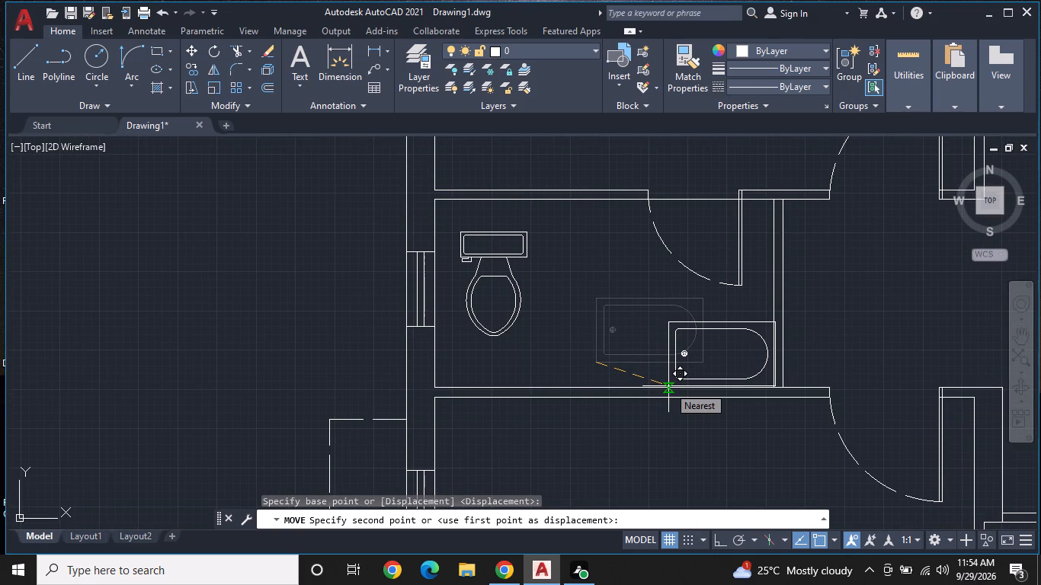
pyautogui.click(667, 388)
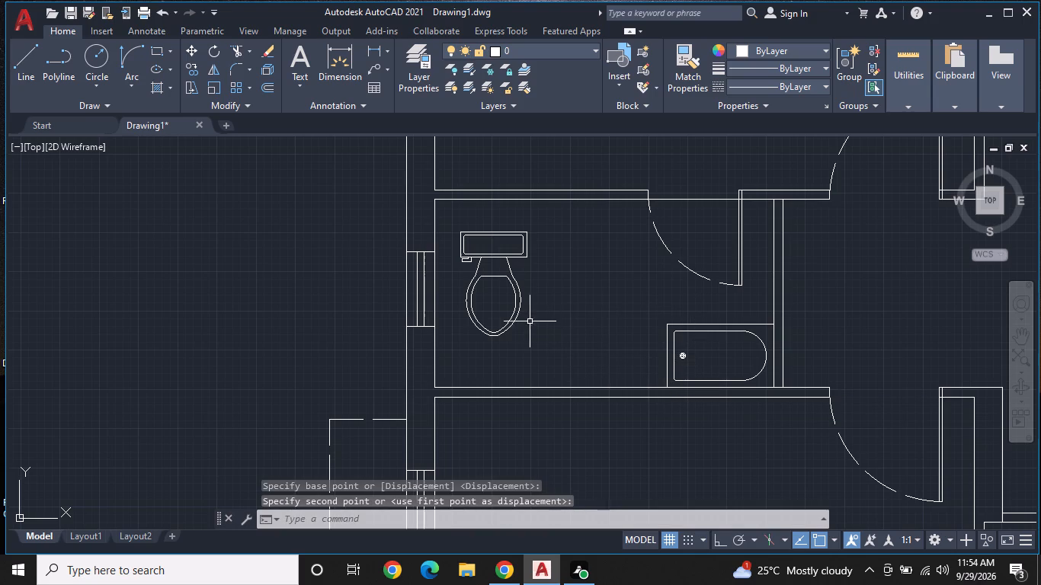
# Rotate the left bathroom's toilet 180° around its tank's upper-right corner, with Ortho on.
pyautogui.click(517, 299)
pyautogui.rightClick(516, 298)
pyautogui.click(575, 342)
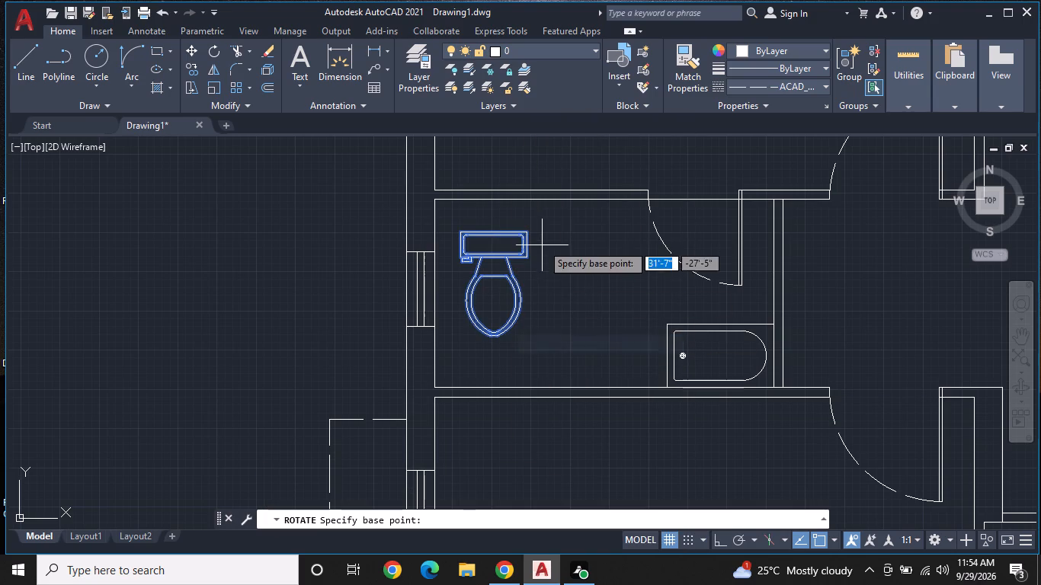
pyautogui.click(531, 234)
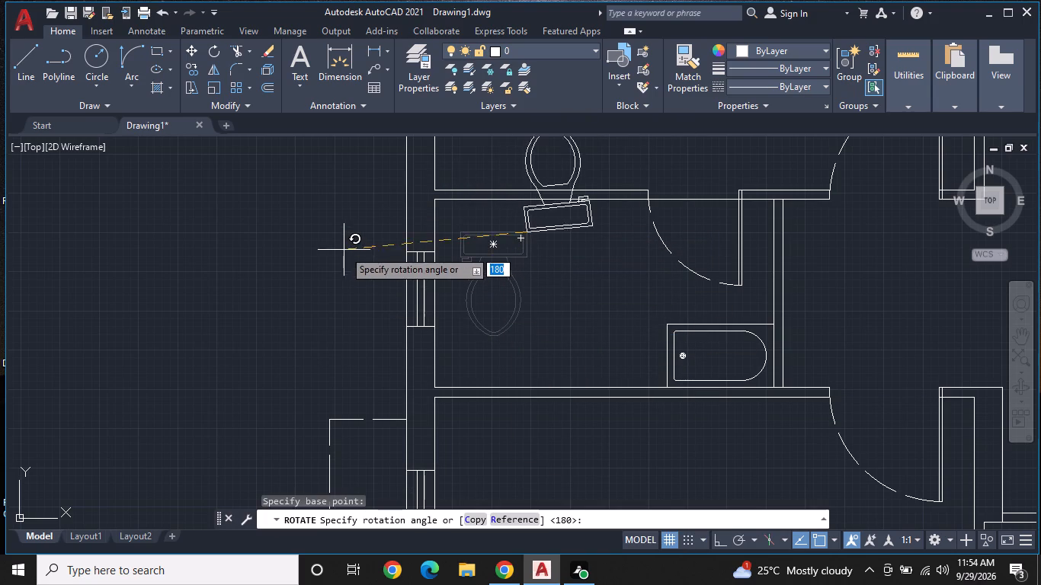
pyautogui.press('F8')
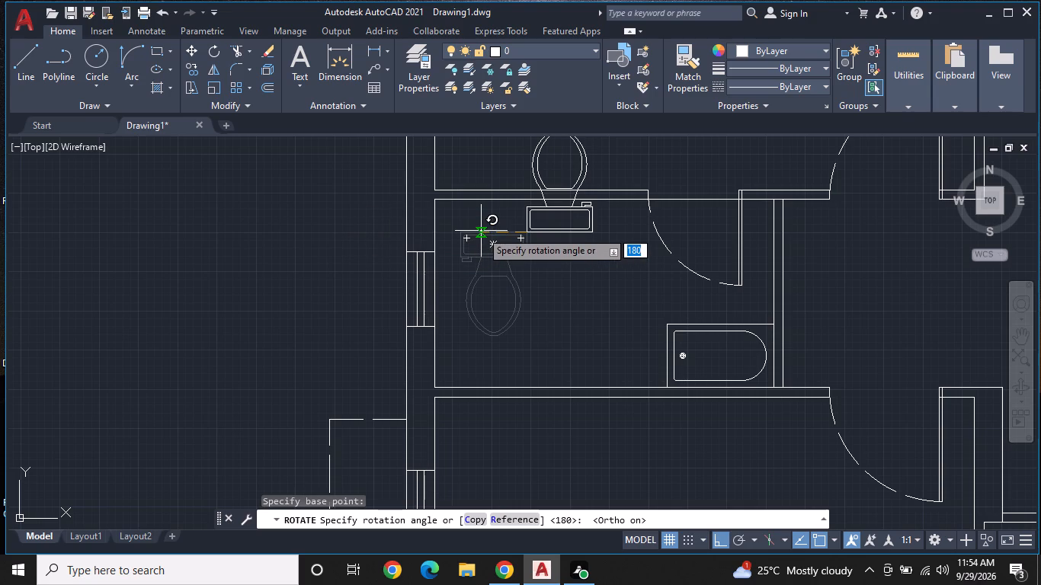
pyautogui.click(476, 230)
# Move the rotated toilet straight down about 4'-2" by its base grip so its tank rests against the bathroom's bottom wall.
pyautogui.click(530, 229)
pyautogui.click(564, 234)
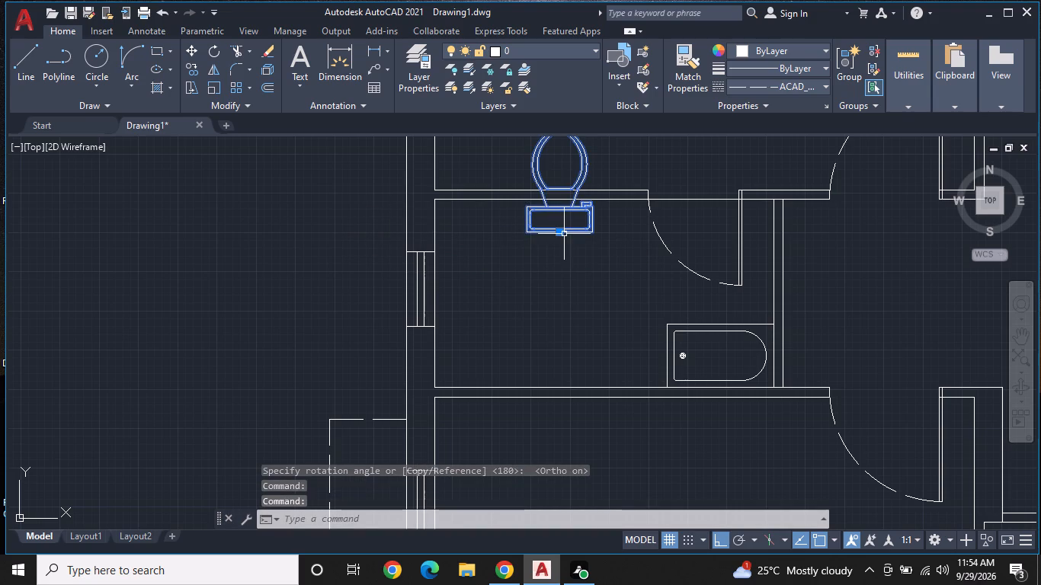
pyautogui.click(559, 235)
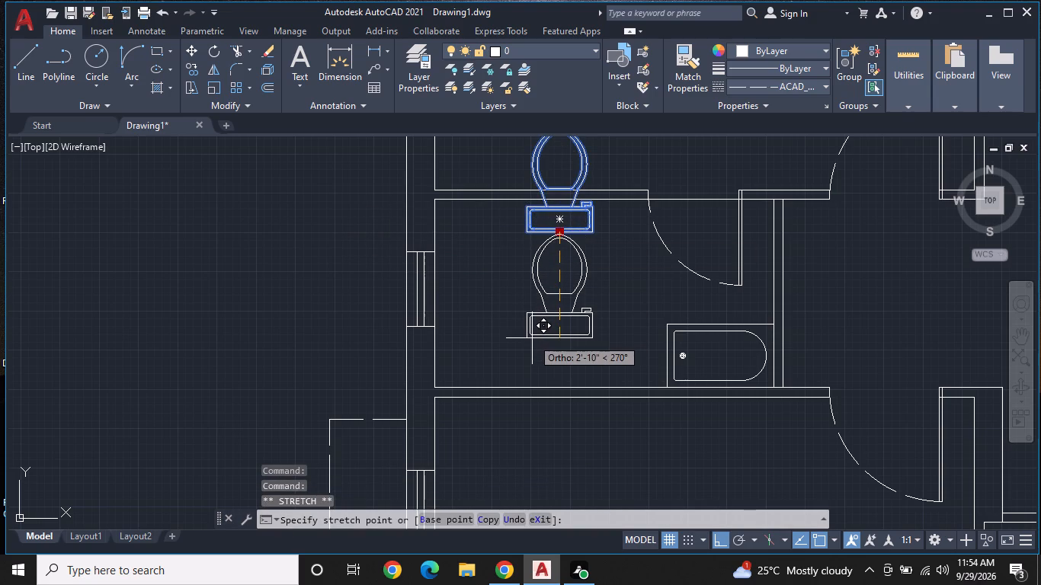
pyautogui.click(553, 383)
pyautogui.press('Escape')
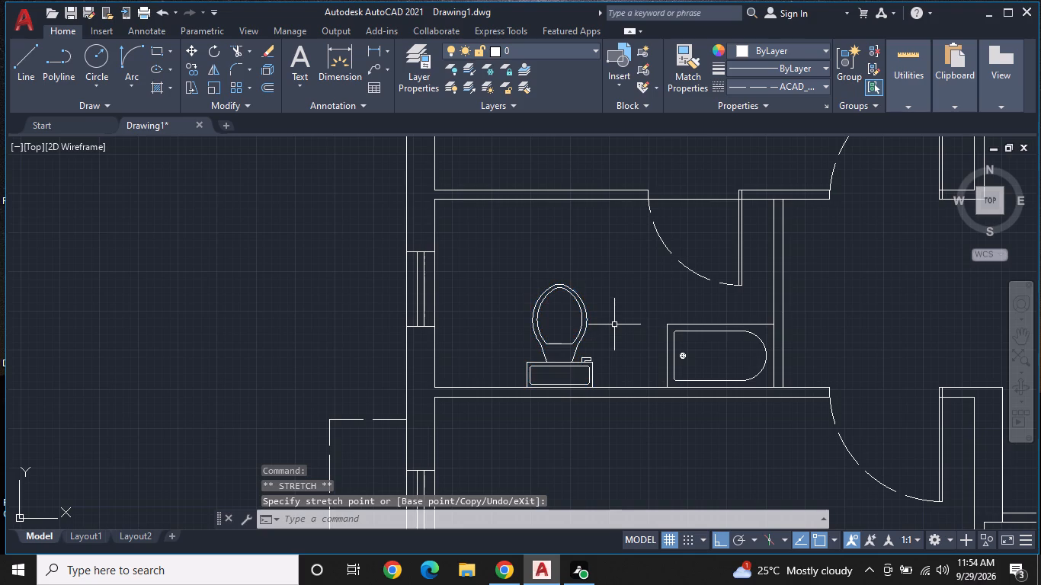
# Review the furniture and fixture layout across the plan's bedrooms, bathrooms and dining area.
pyautogui.scroll(-1, 618, 317)
pyautogui.moveTo(618, 317); pyautogui.dragTo(682, 377, button='middle')
pyautogui.scroll(-1, 671, 356)
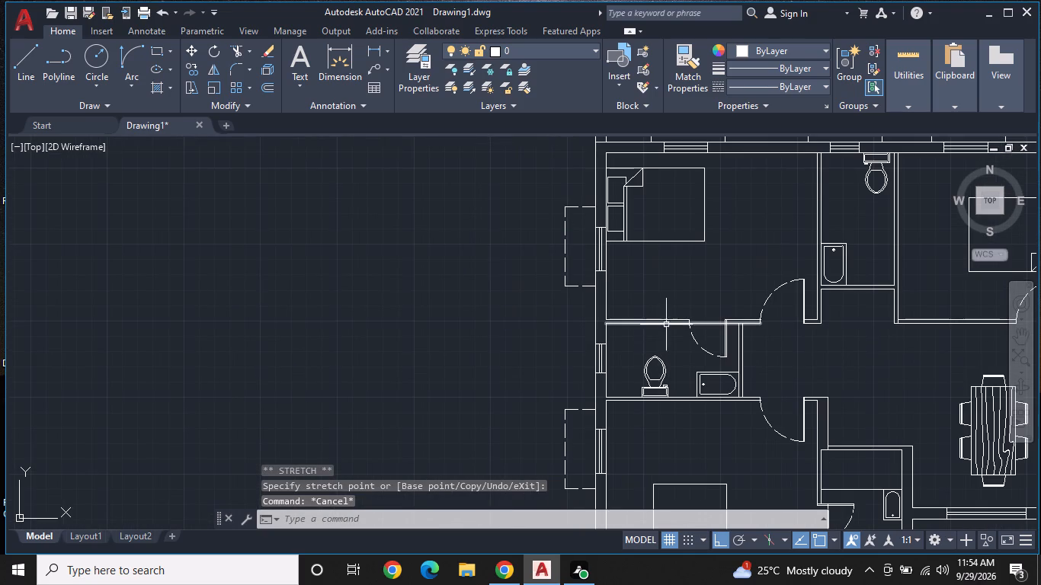
pyautogui.moveTo(749, 323); pyautogui.dragTo(629, 337, button='middle')
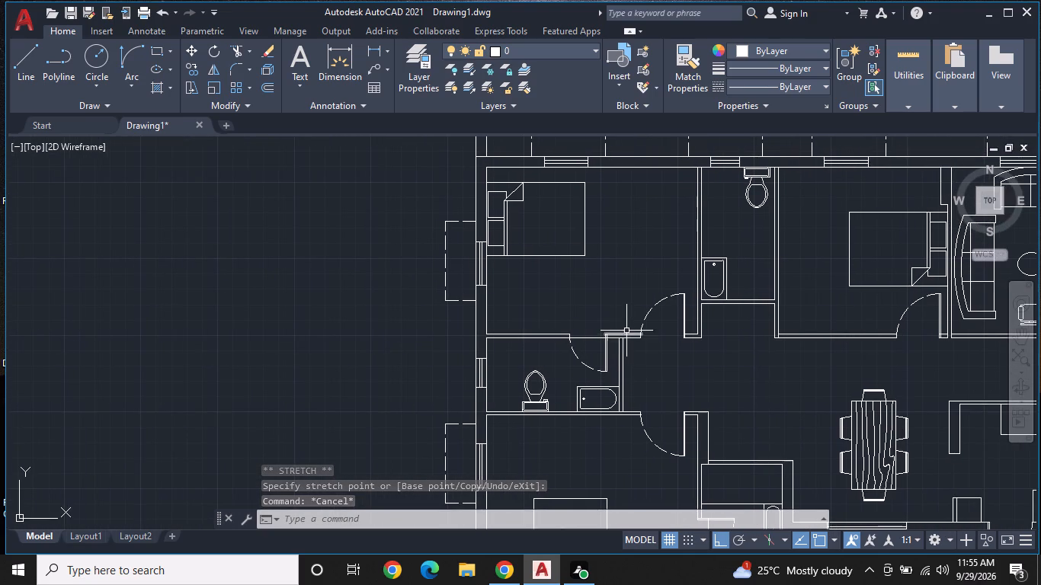
pyautogui.moveTo(745, 341); pyautogui.dragTo(679, 260, button='middle')
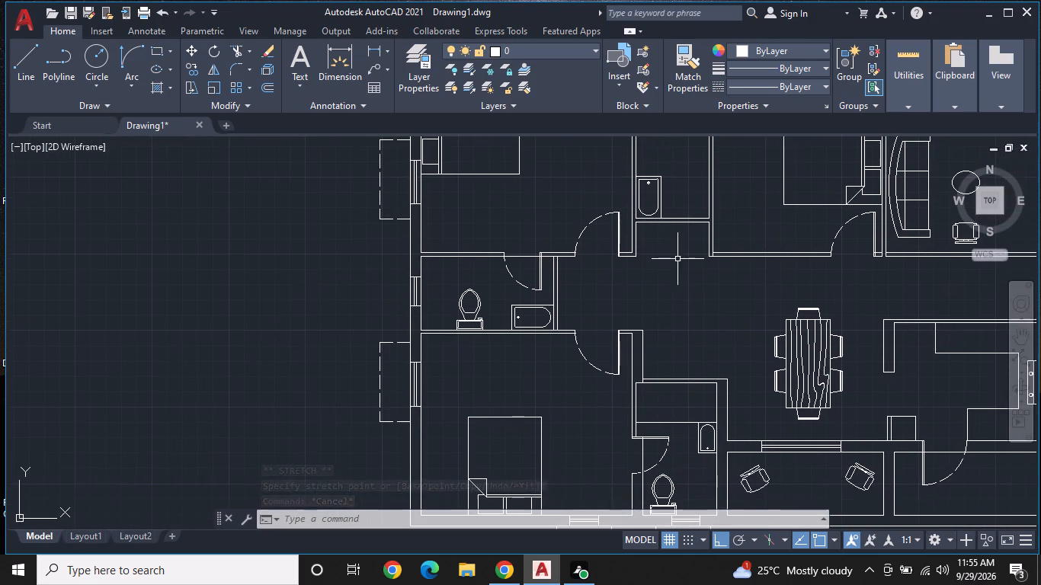
pyautogui.moveTo(684, 311); pyautogui.dragTo(747, 338, button='middle')
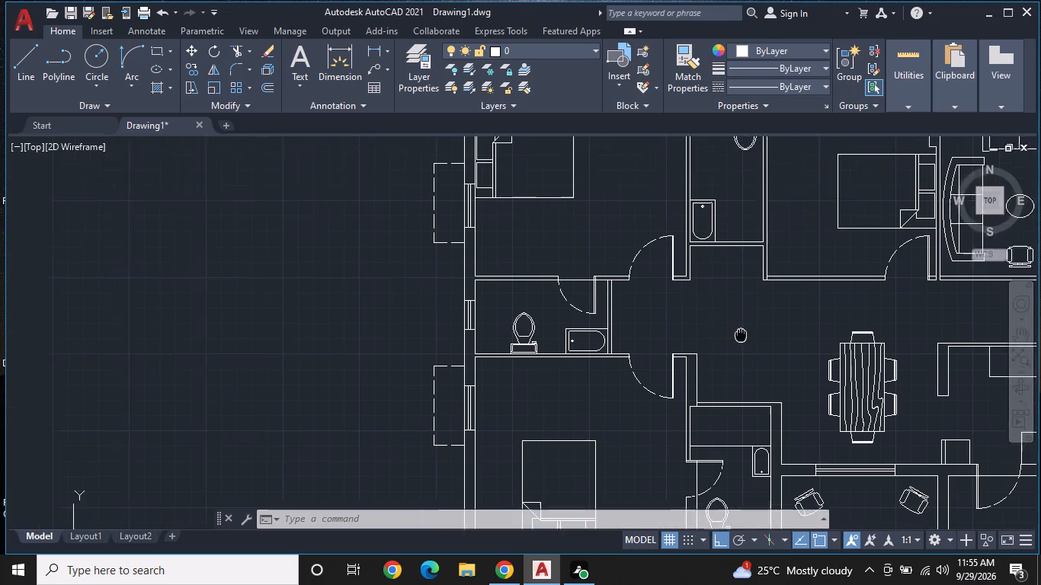
pyautogui.moveTo(747, 338); pyautogui.dragTo(770, 363, button='middle')
pyautogui.moveTo(645, 287); pyautogui.dragTo(629, 347, button='middle')
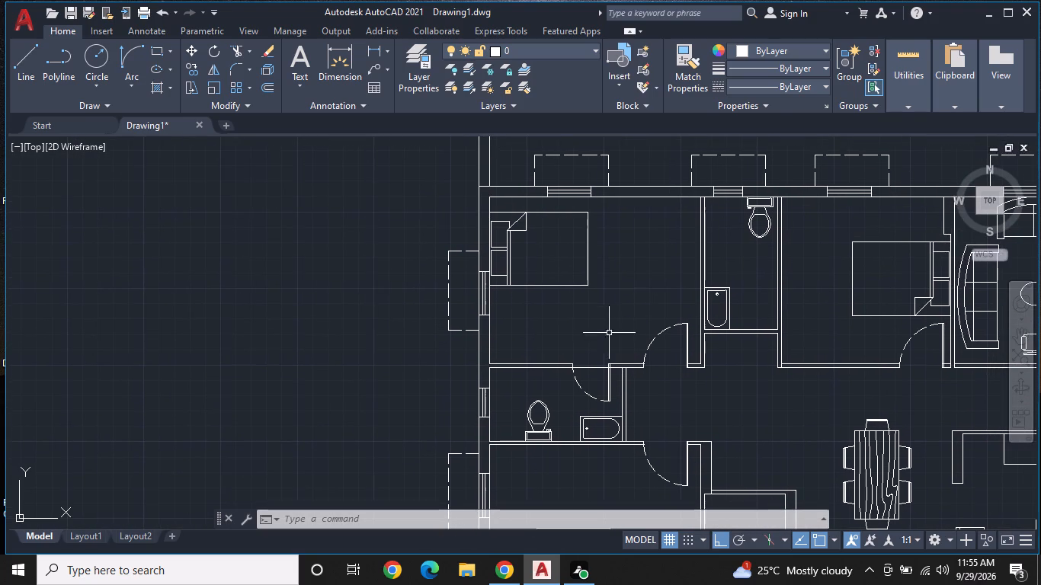
# Add a two-line text label, BED ROOM over 14'4"X11'4", below the bed in the upper-left bedroom, about 11" high with 0° rotation.
pyautogui.write('TE')
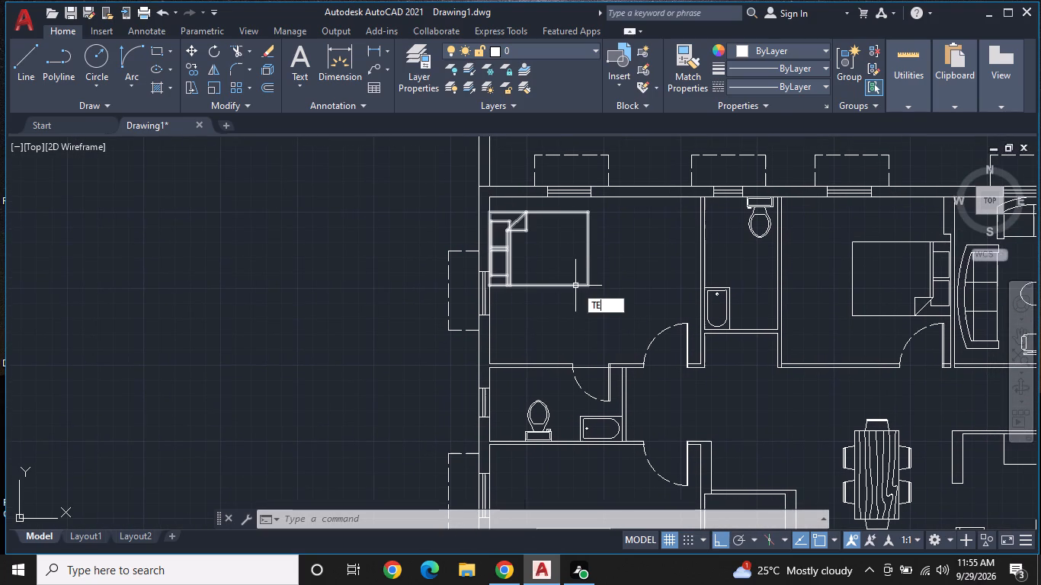
pyautogui.press('space')
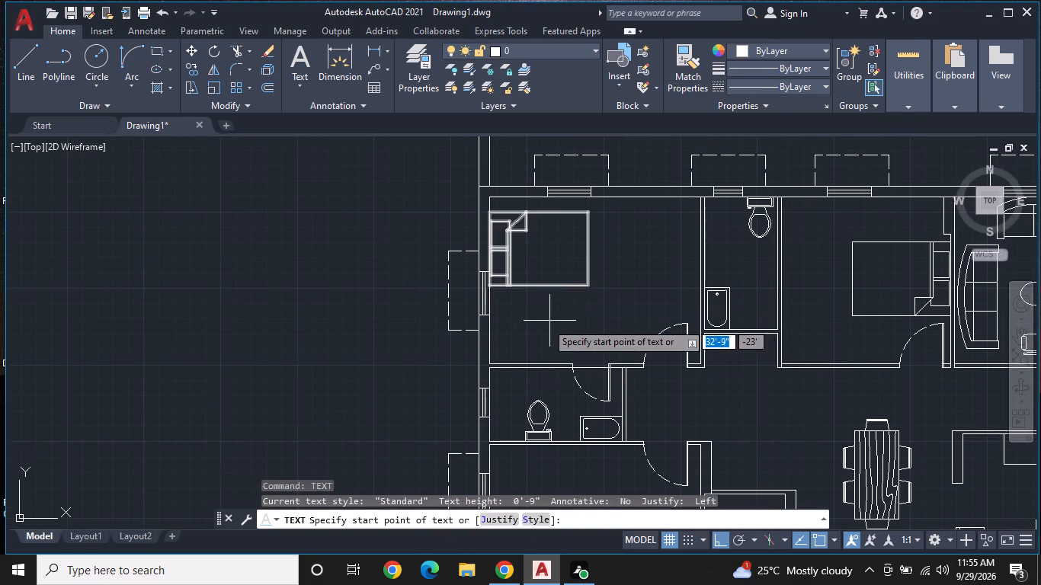
pyautogui.click(541, 307)
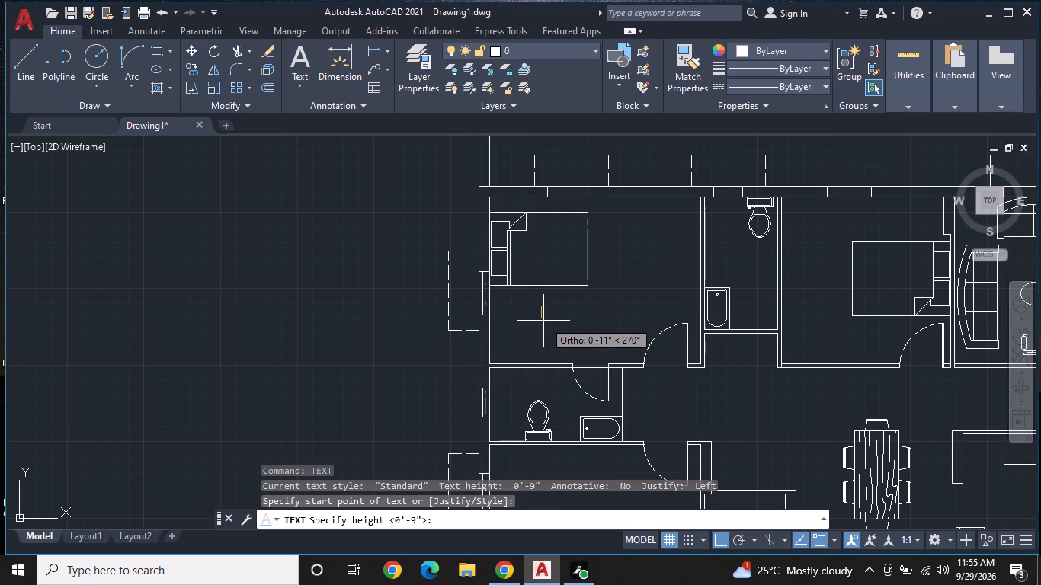
pyautogui.click(542, 321)
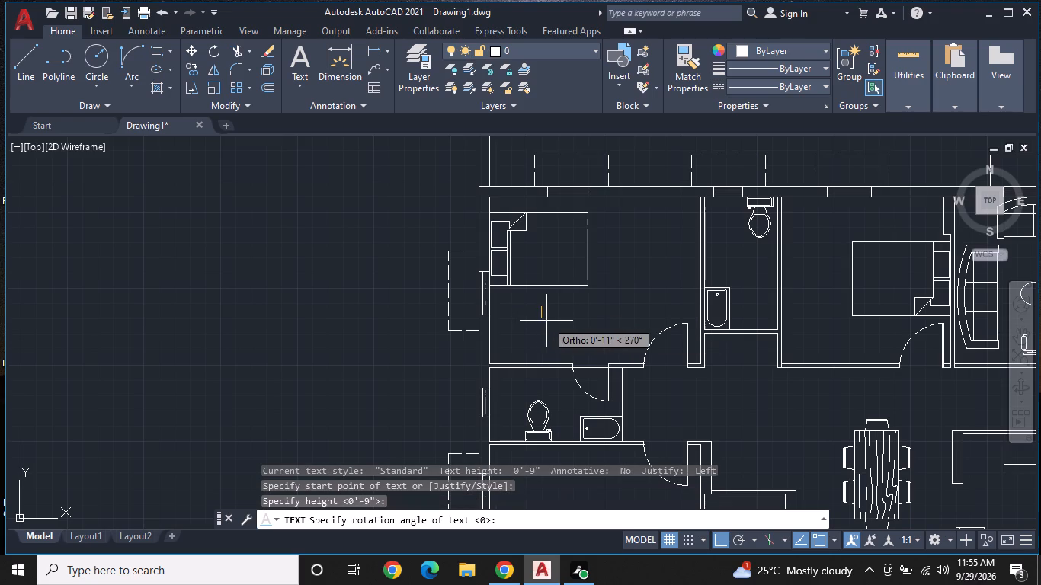
pyautogui.press('0')
pyautogui.press('Return')
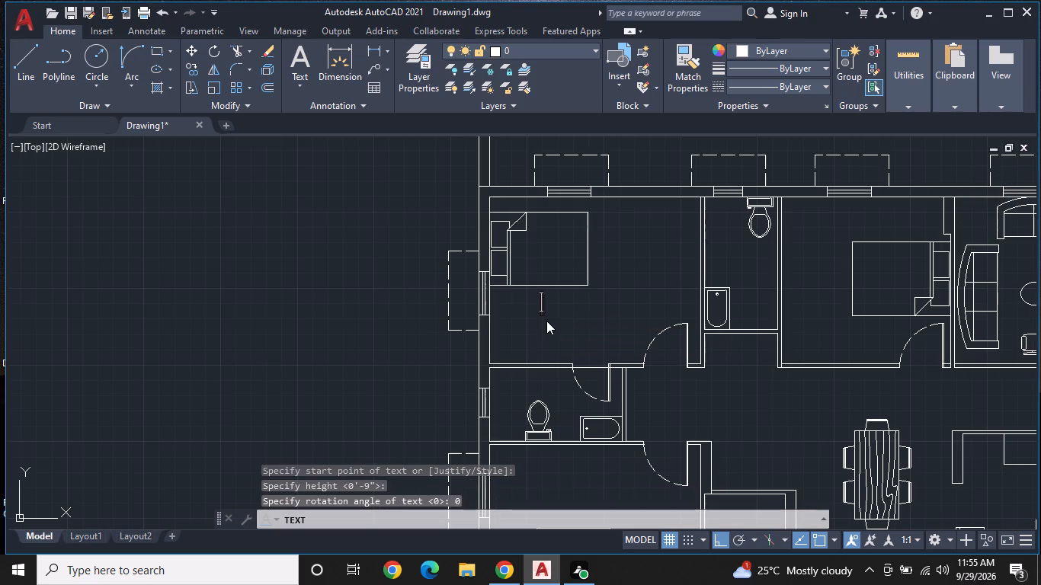
pyautogui.write('BED ROOM')
pyautogui.press('Return')
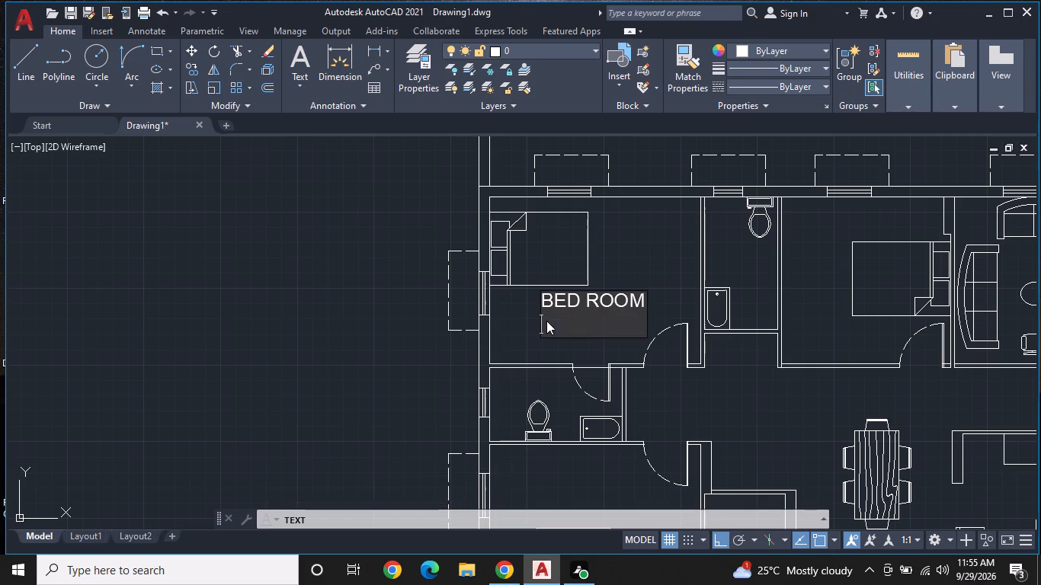
pyautogui.write('14')
pyautogui.press("'")
pyautogui.write('4"X')
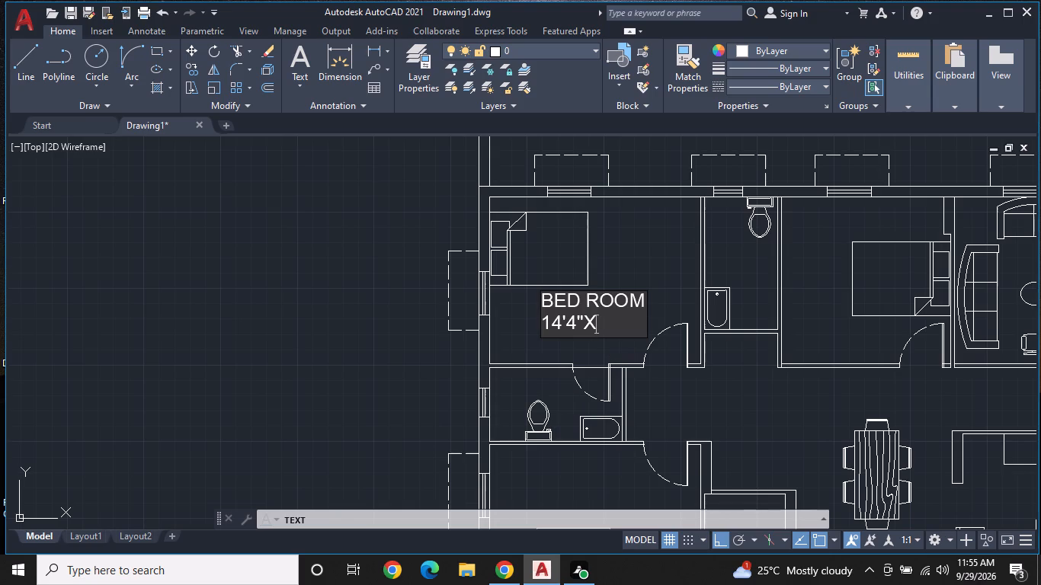
pyautogui.write('11\'4"')
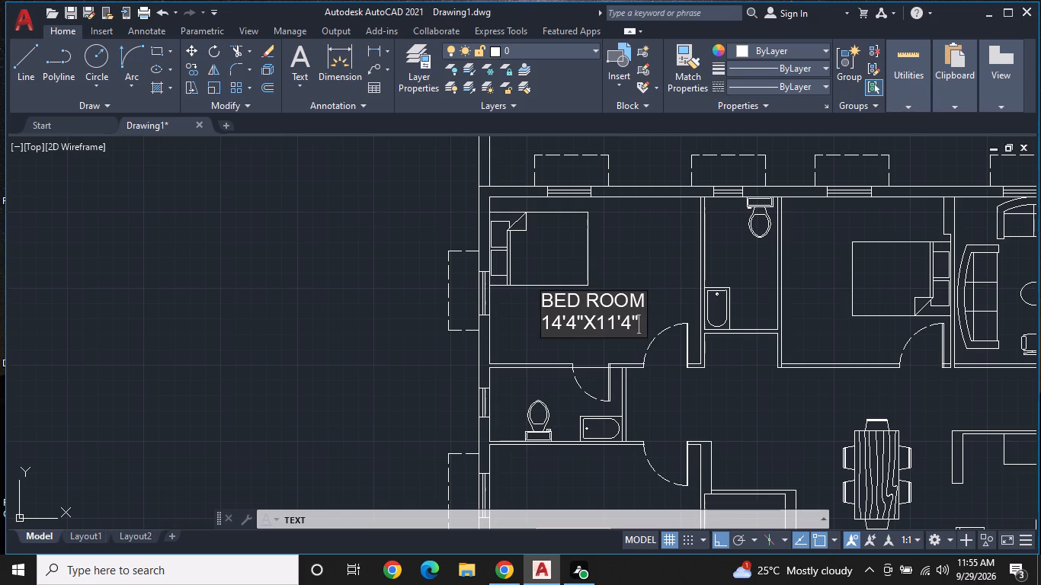
pyautogui.press('Return')
pyautogui.press('Return')
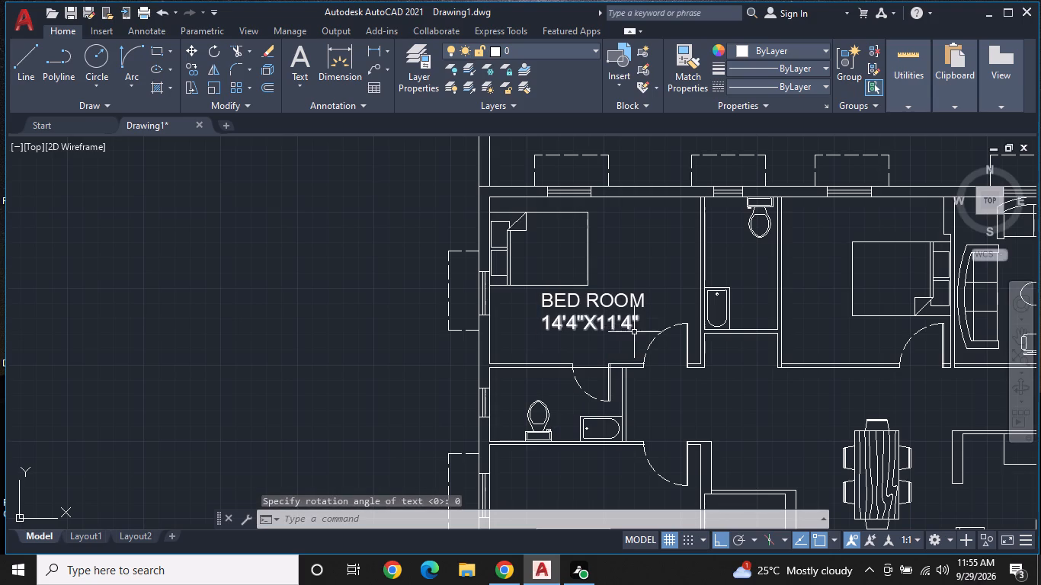
# Move the upper bathroom's bathtub straight up along its left wall, away from the bottom wall, using the tub's upper-right corner as base point.
pyautogui.moveTo(649, 340); pyautogui.dragTo(591, 351, button='middle')
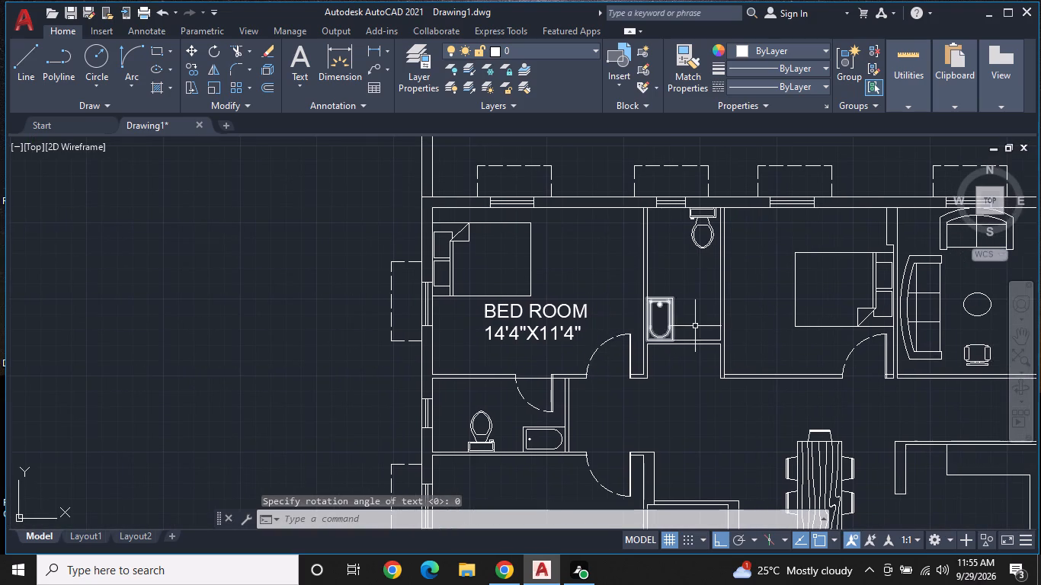
pyautogui.scroll(1, 698, 325)
pyautogui.moveTo(695, 325); pyautogui.dragTo(687, 405, button='middle')
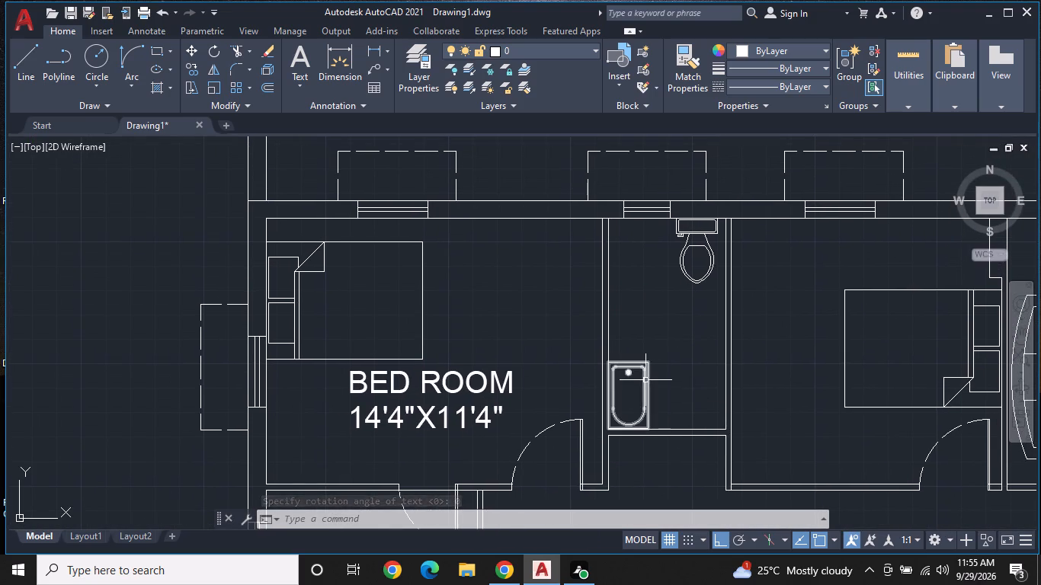
pyautogui.click(645, 380)
pyautogui.rightClick(639, 370)
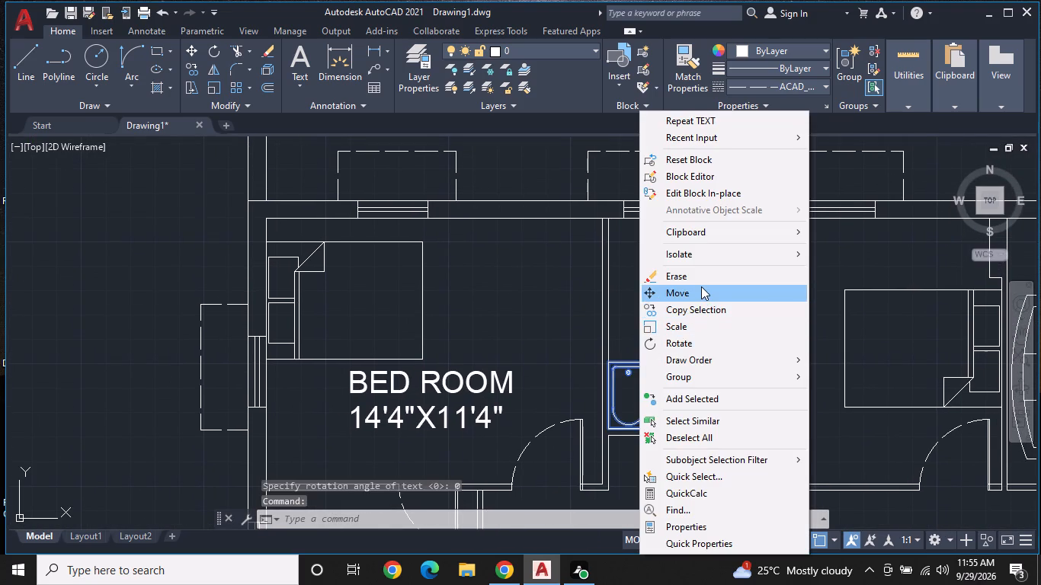
pyautogui.click(701, 286)
pyautogui.click(649, 360)
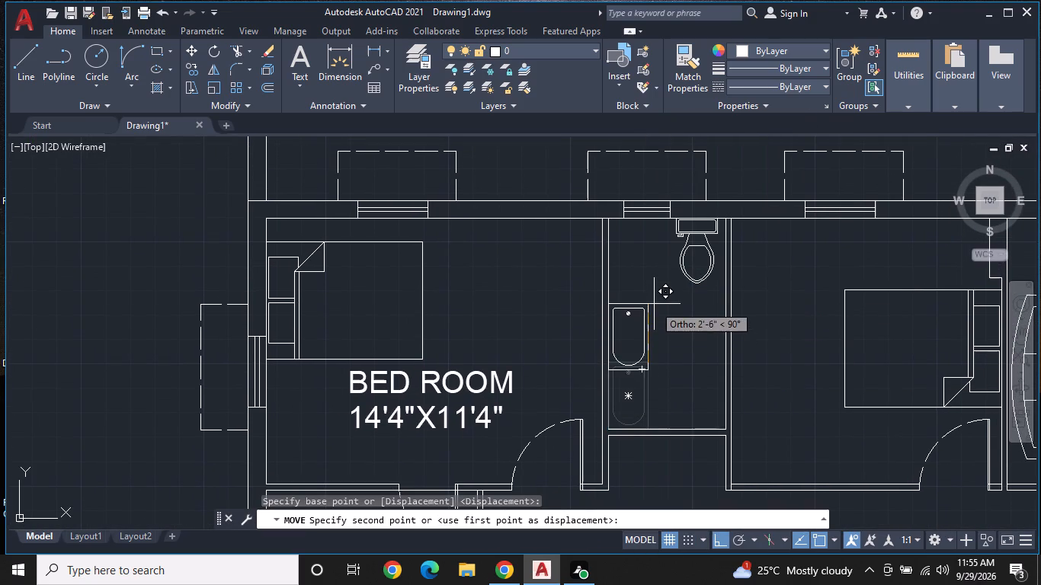
pyautogui.doubleClick(652, 281)
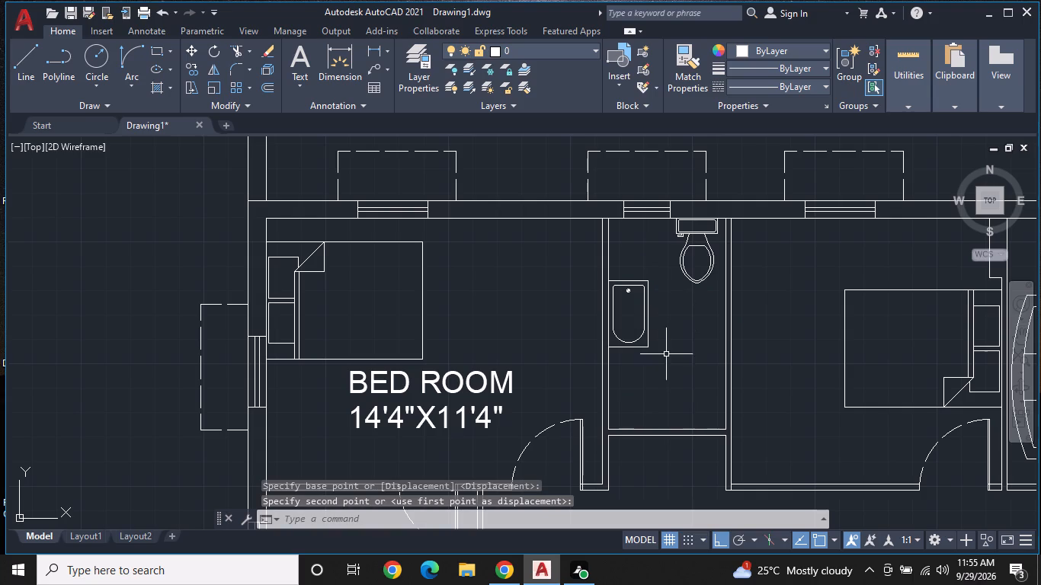
# Draw a horizontal line from the bathtub's lower-left corner across the upper bathroom to its right wall.
pyautogui.click(24, 60)
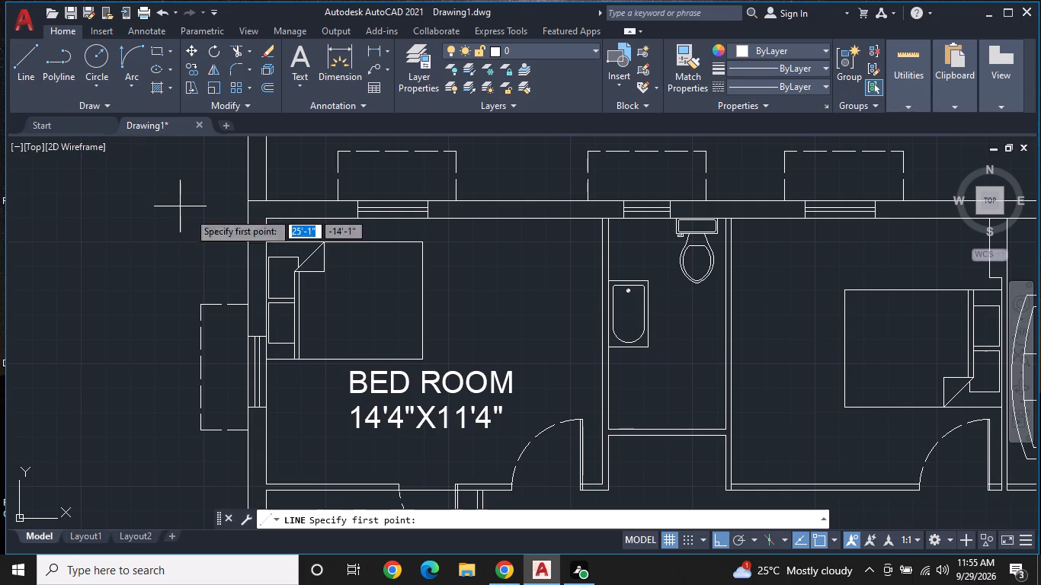
pyautogui.scroll(1, 591, 358)
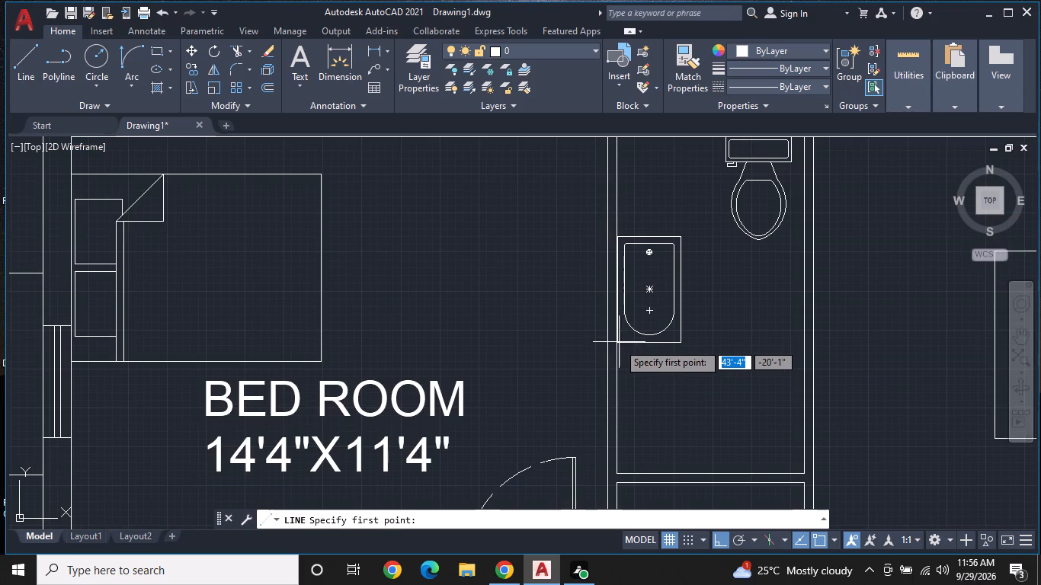
pyautogui.click(618, 343)
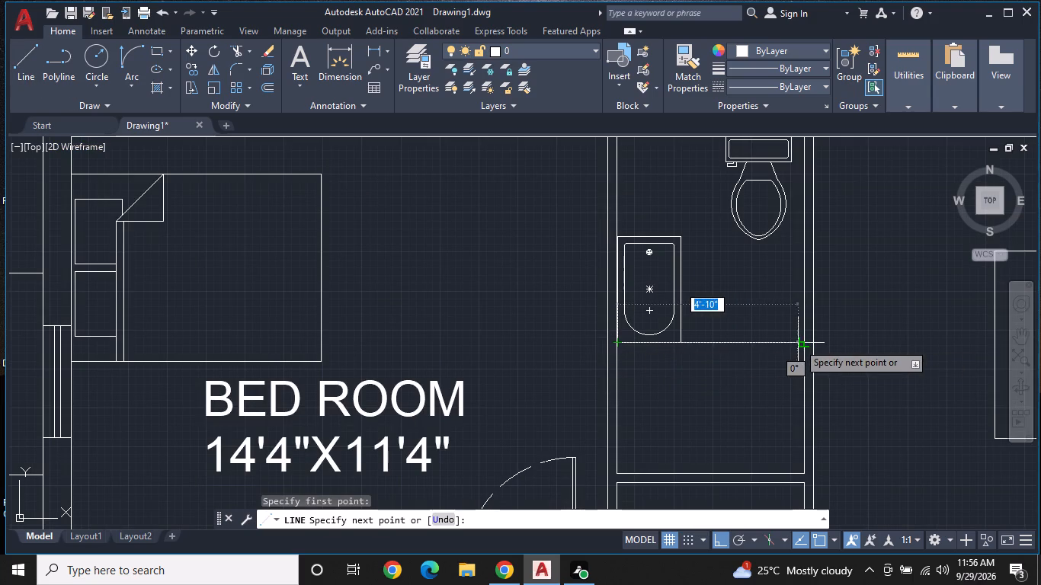
pyautogui.click(798, 343)
pyautogui.press('Escape')
pyautogui.scroll(-1, 793, 373)
pyautogui.moveTo(767, 388); pyautogui.dragTo(743, 342, button='middle')
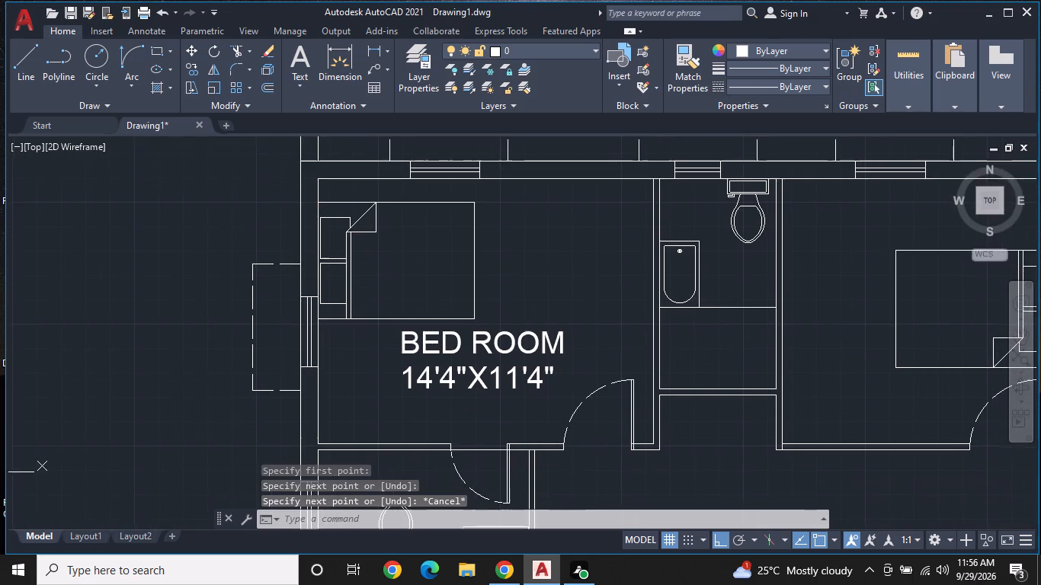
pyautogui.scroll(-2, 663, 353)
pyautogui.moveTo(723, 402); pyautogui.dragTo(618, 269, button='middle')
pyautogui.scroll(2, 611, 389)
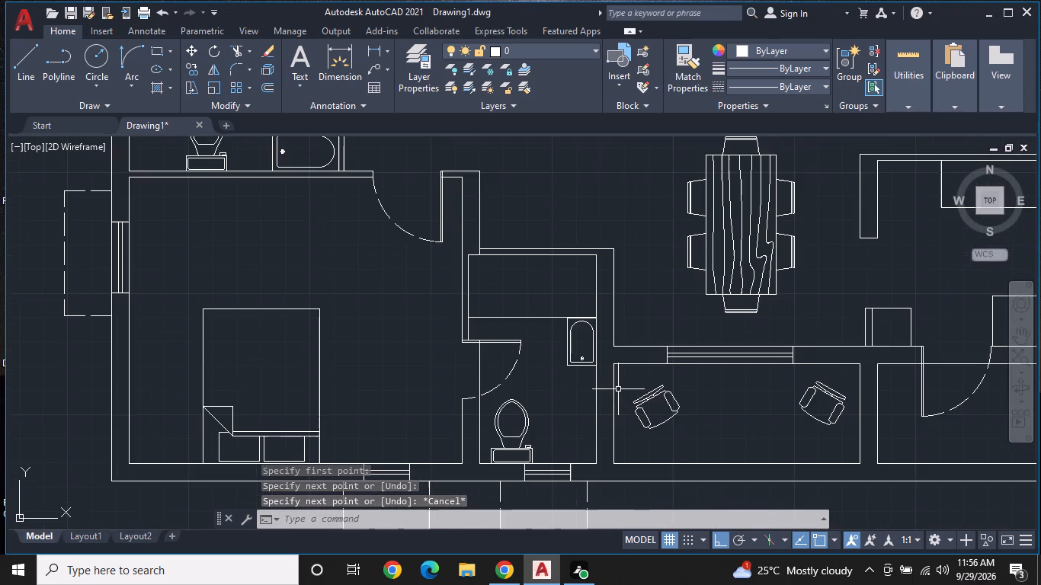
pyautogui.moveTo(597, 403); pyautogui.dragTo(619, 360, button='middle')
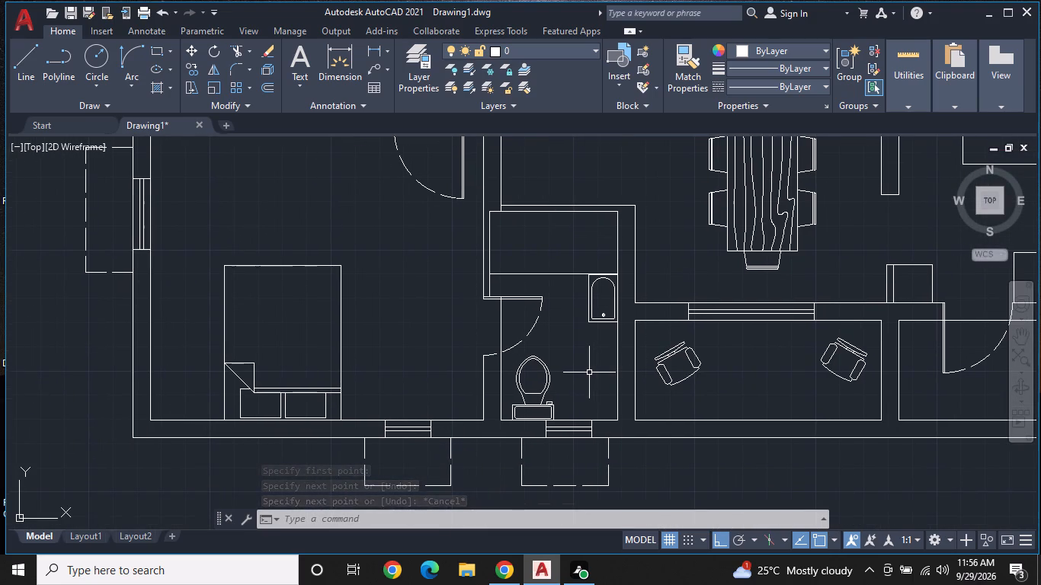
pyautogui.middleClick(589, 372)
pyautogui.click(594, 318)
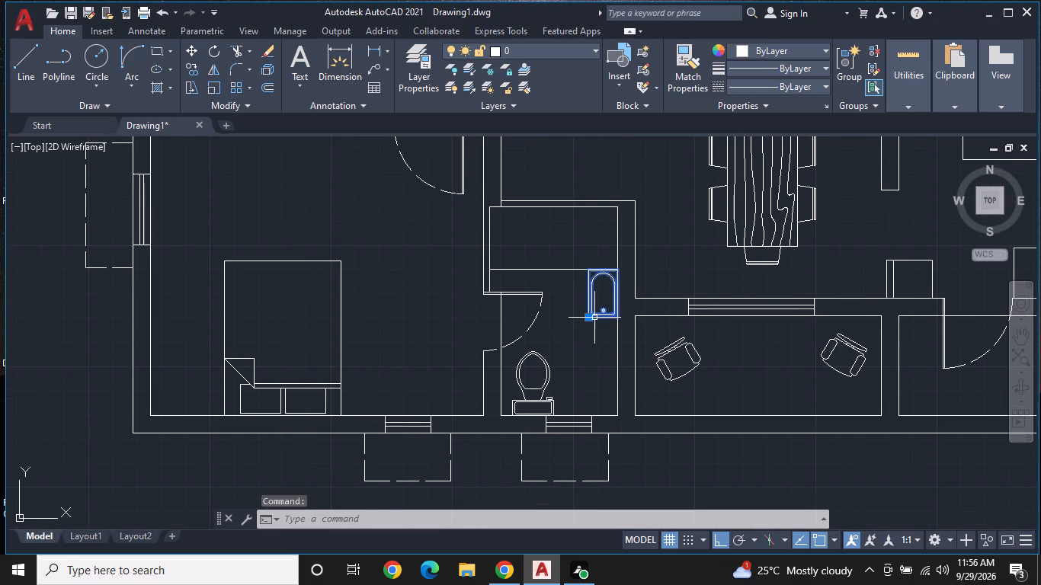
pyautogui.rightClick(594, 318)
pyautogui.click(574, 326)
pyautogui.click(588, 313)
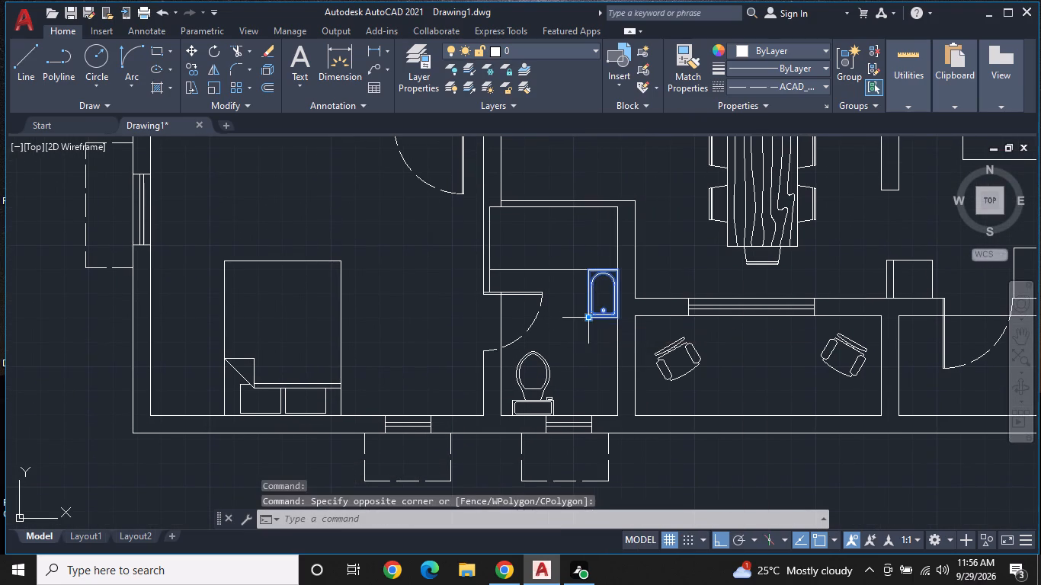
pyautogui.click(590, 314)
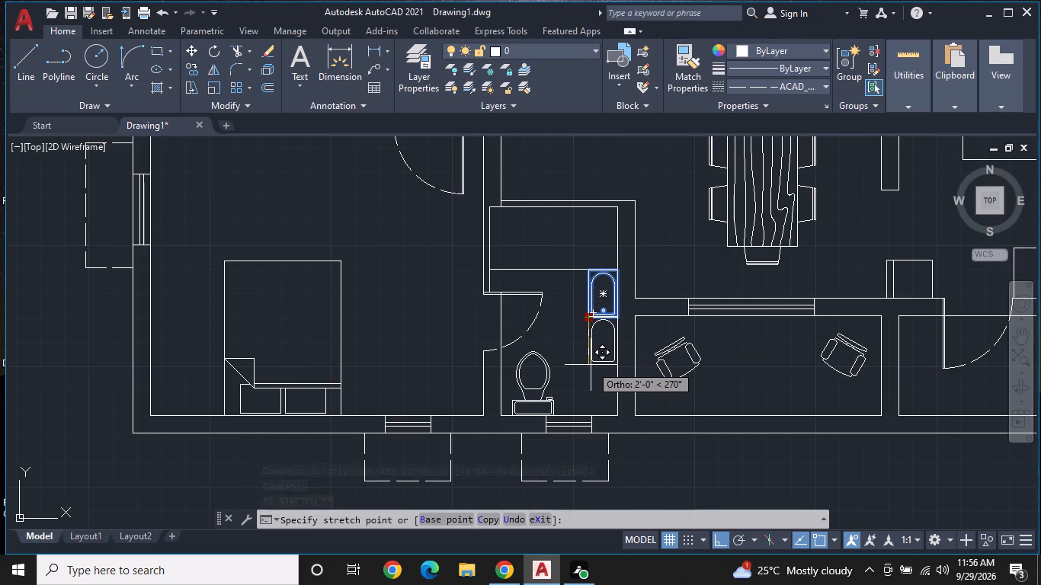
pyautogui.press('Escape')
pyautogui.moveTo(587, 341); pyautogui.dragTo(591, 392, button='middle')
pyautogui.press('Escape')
# Copy both lines of the BED ROOM label, with Ortho off, into the area below the upper bathroom's new dividing line.
pyautogui.scroll(-2, 567, 277)
pyautogui.moveTo(567, 300); pyautogui.dragTo(565, 420, button='middle')
pyautogui.scroll(1, 520, 337)
pyautogui.moveTo(501, 295); pyautogui.dragTo(508, 356, button='middle')
pyautogui.scroll(1, 508, 356)
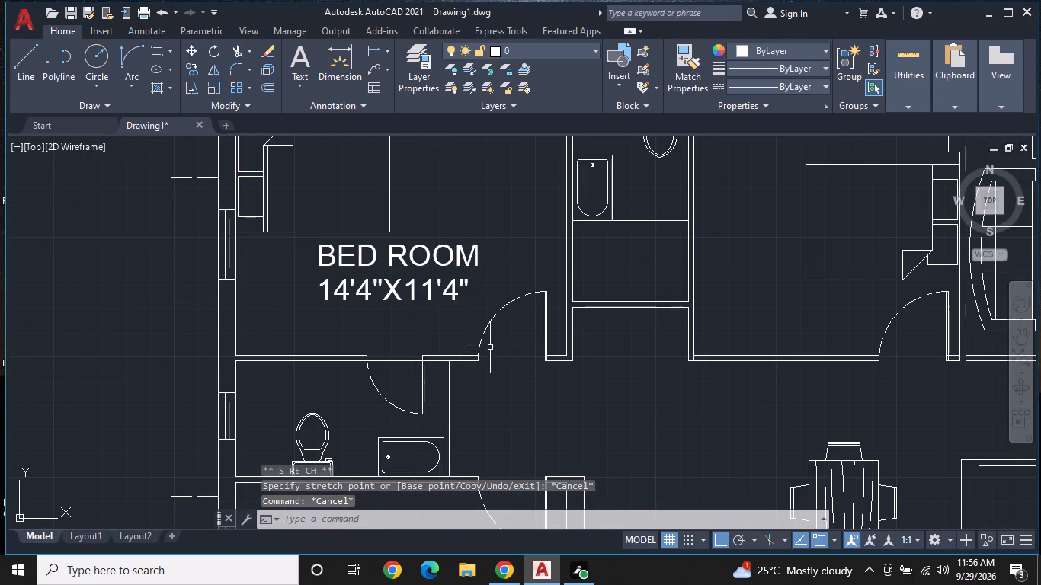
pyautogui.click(447, 292)
pyautogui.click(445, 258)
pyautogui.moveTo(444, 258); pyautogui.dragTo(438, 267, button='right')
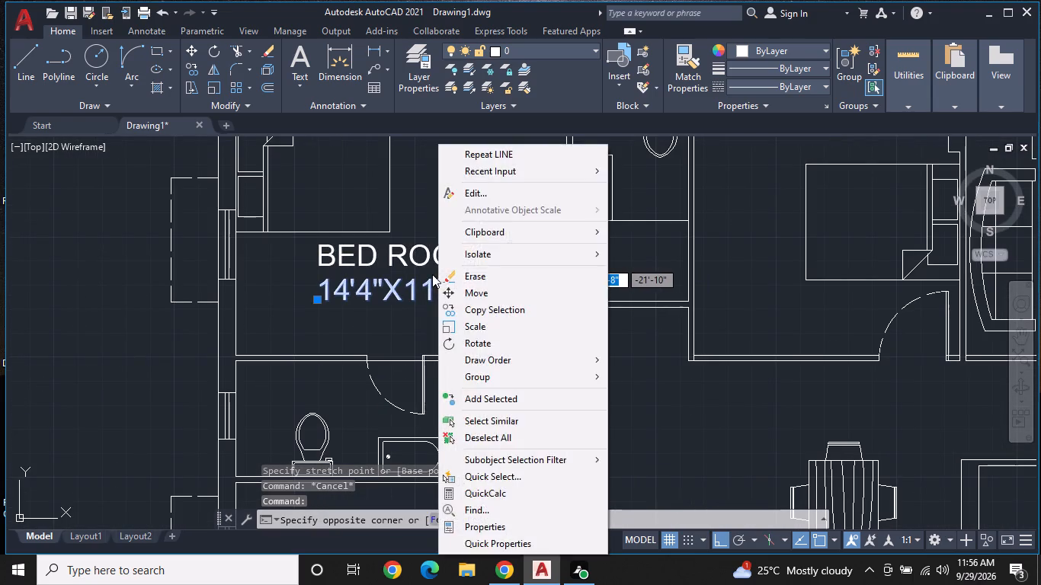
pyautogui.click(432, 274)
pyautogui.rightClick(438, 262)
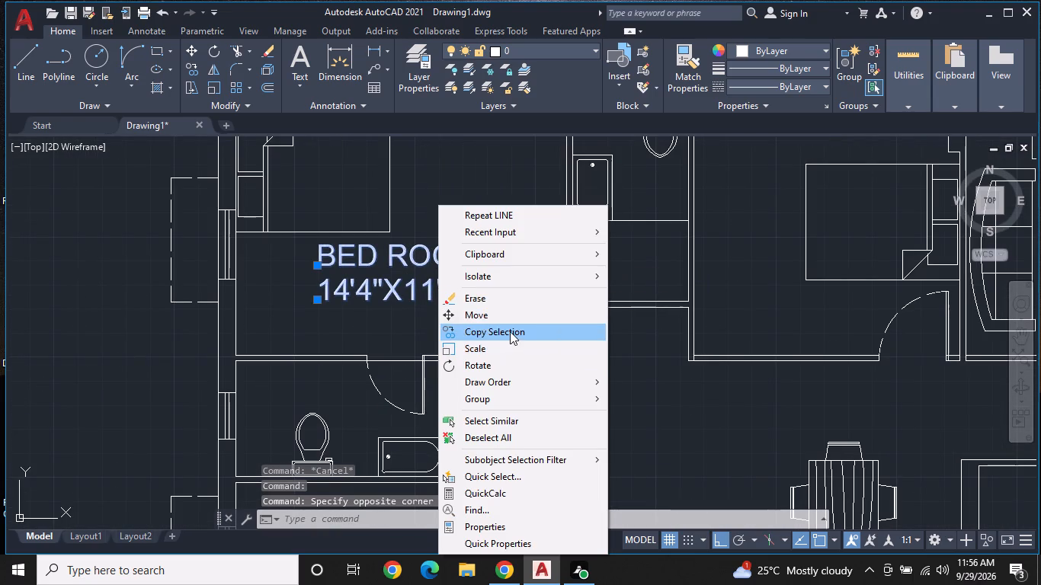
pyautogui.click(511, 331)
pyautogui.moveTo(312, 263); pyautogui.dragTo(319, 264)
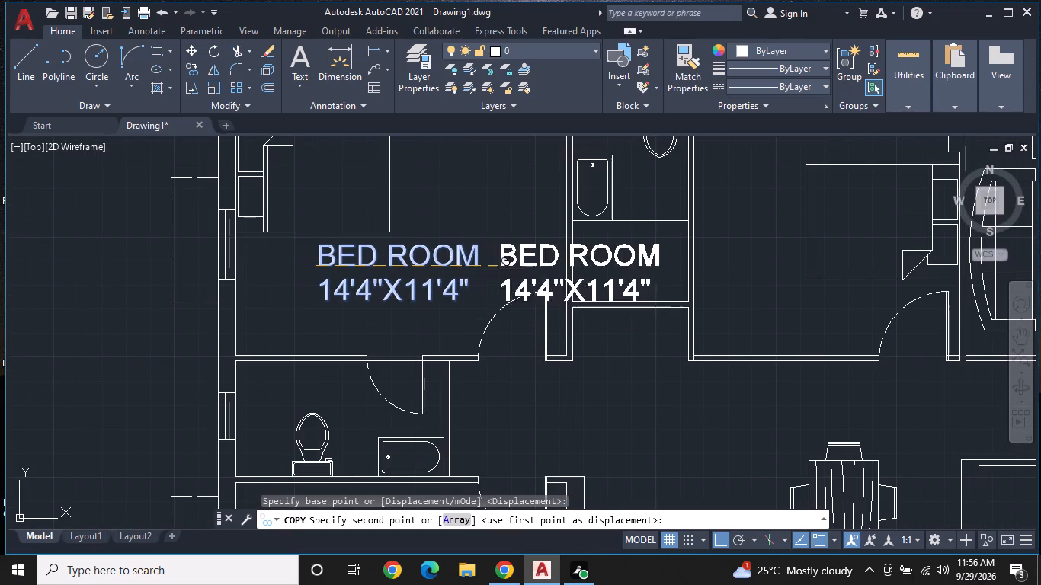
pyautogui.press('F8')
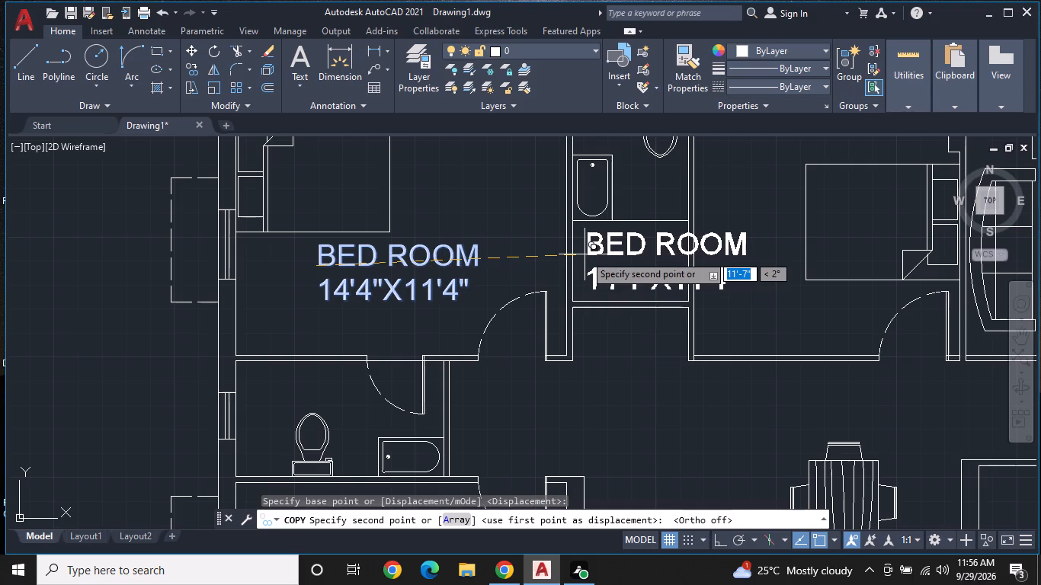
pyautogui.click(578, 257)
# Place further copies of the label above the bed in the second upper bedroom and above the round table in the living room.
pyautogui.moveTo(718, 289); pyautogui.dragTo(603, 408, button='middle')
pyautogui.scroll(-2, 603, 408)
pyautogui.scroll(2, 616, 362)
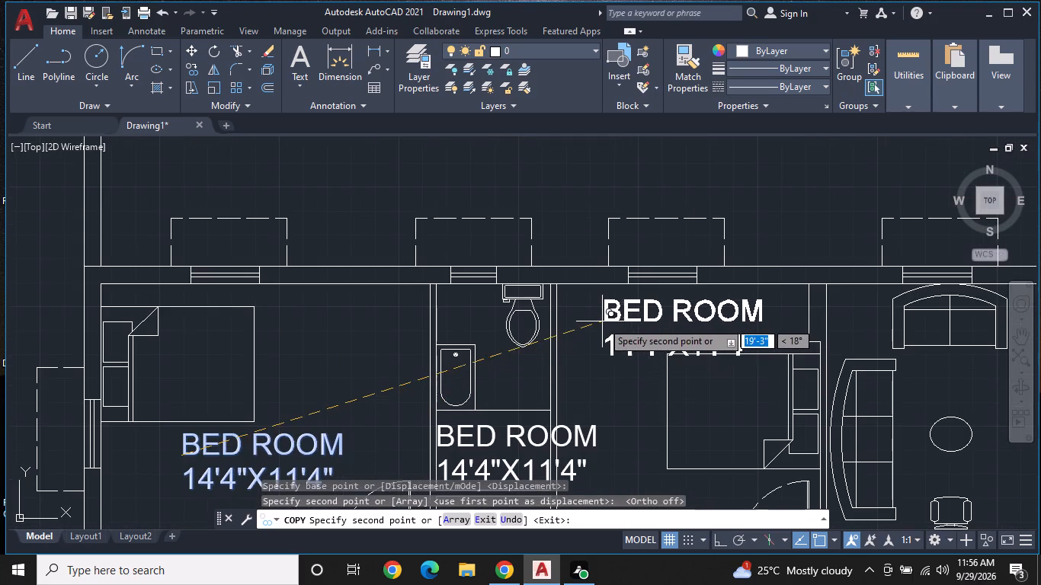
pyautogui.click(597, 315)
pyautogui.moveTo(704, 425); pyautogui.dragTo(547, 319, button='middle')
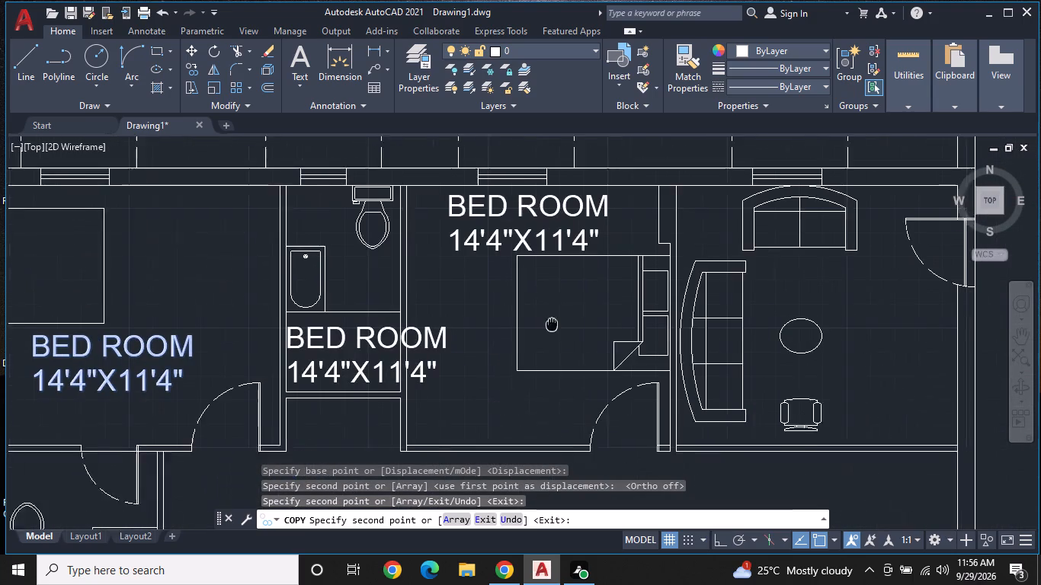
pyautogui.moveTo(547, 319); pyautogui.dragTo(540, 314, button='middle')
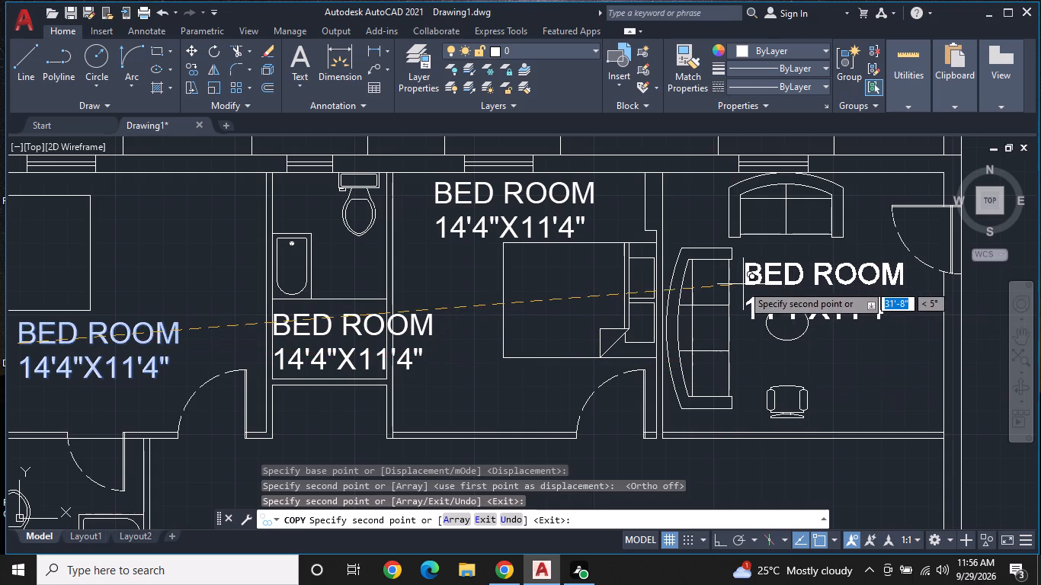
pyautogui.click(746, 268)
# Place copies of the BED ROOM label in the left-side bathroom, above the lower bedroom's bed, and in the recess below the upper bathroom.
pyautogui.moveTo(780, 397); pyautogui.dragTo(780, 382, button='middle')
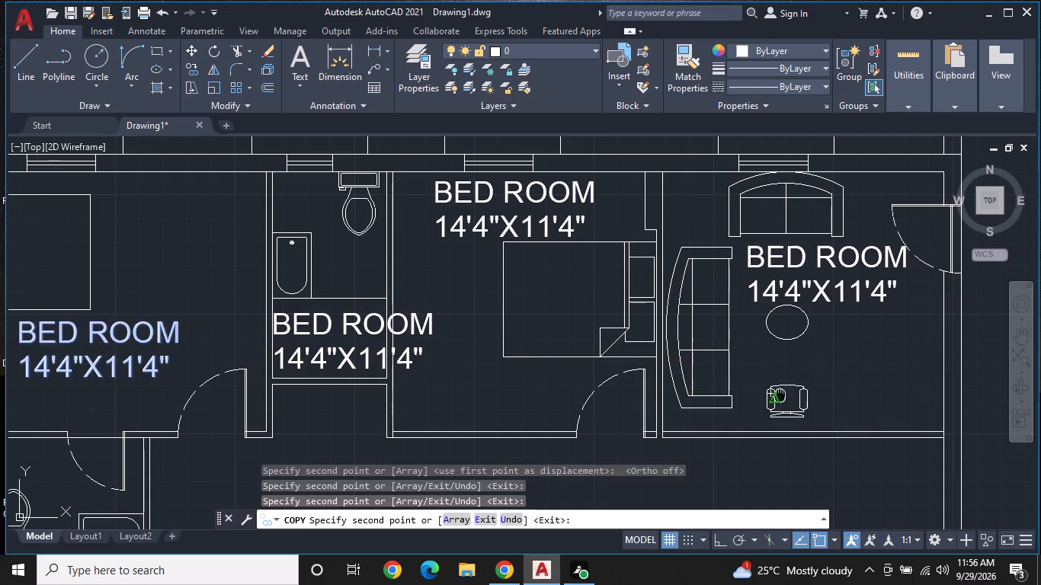
pyautogui.moveTo(780, 382); pyautogui.dragTo(761, 261, button='middle')
pyautogui.scroll(-2, 761, 256)
pyautogui.scroll(1, 704, 376)
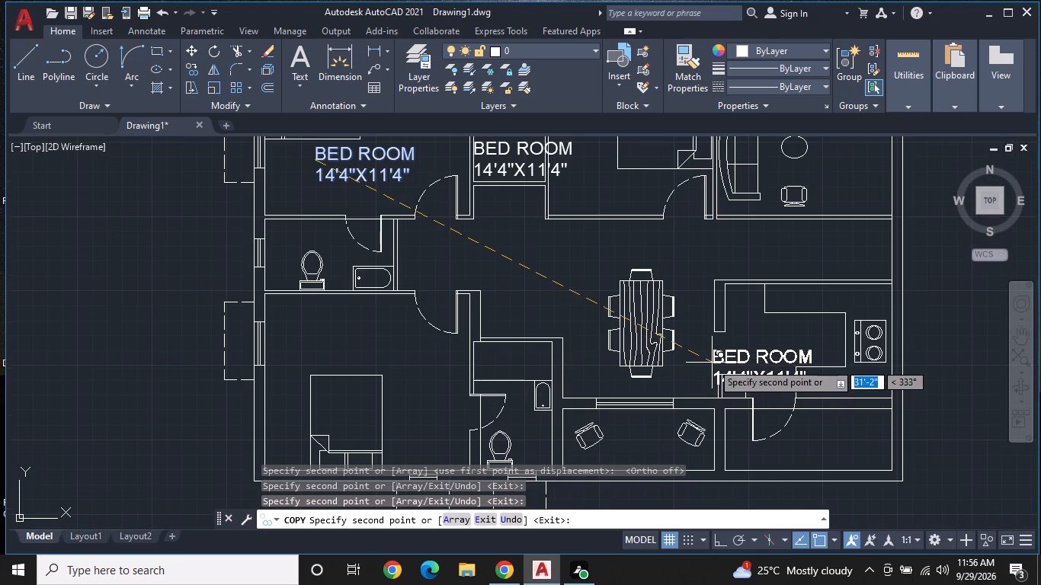
pyautogui.moveTo(360, 378); pyautogui.dragTo(482, 375, button='middle')
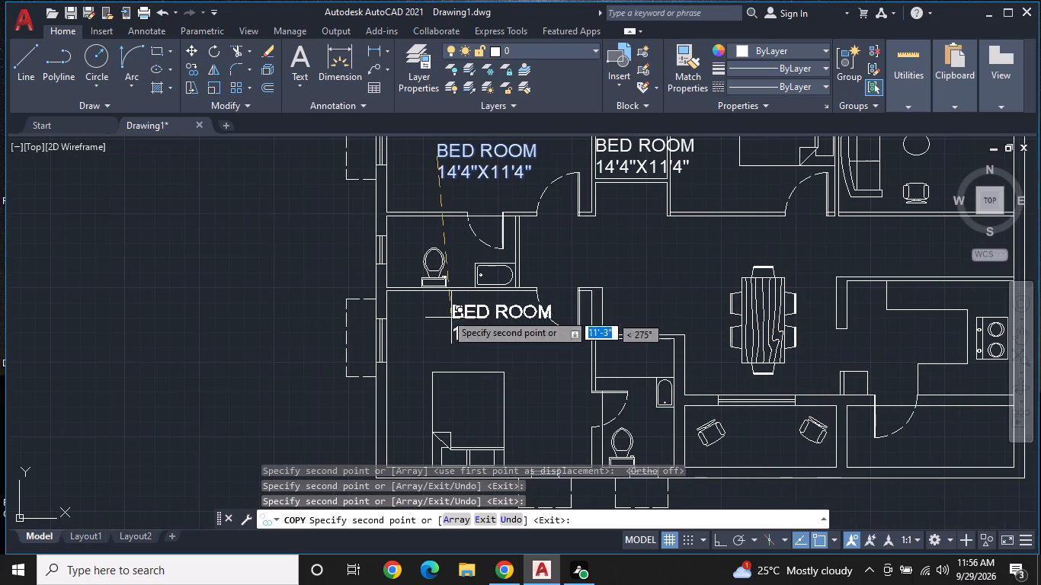
pyautogui.click(394, 237)
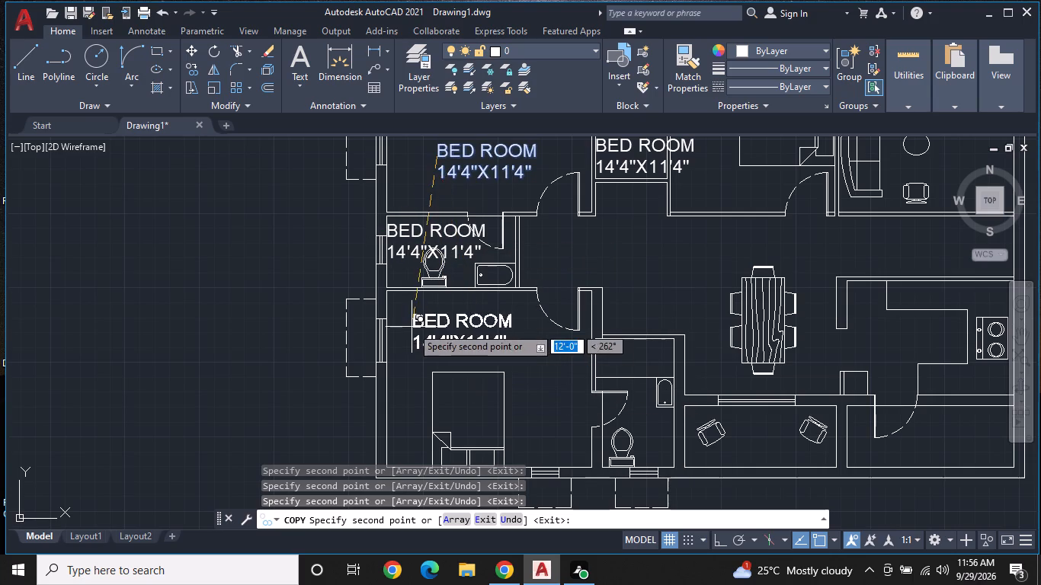
pyautogui.click(411, 327)
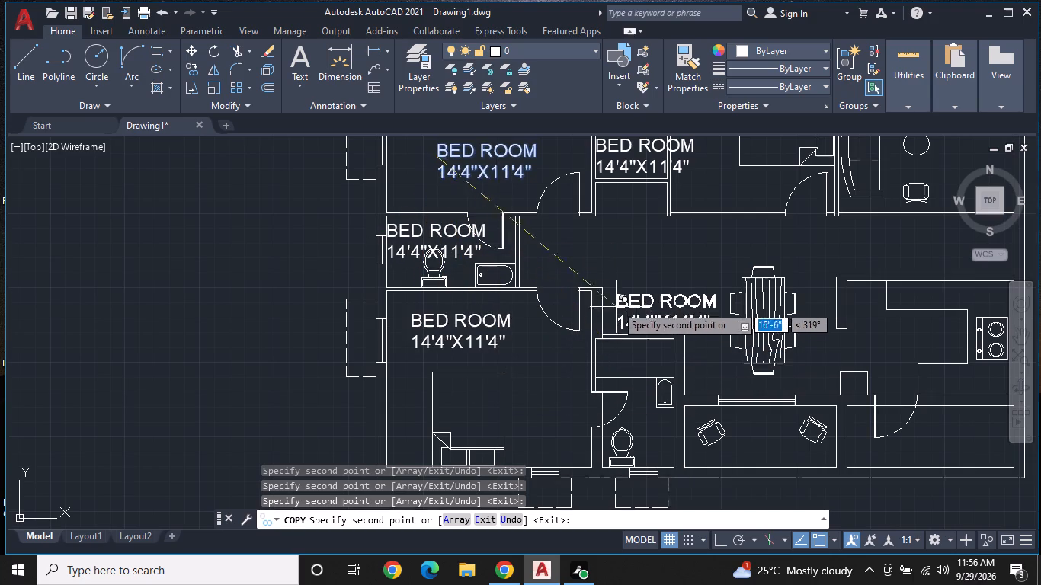
pyautogui.click(604, 204)
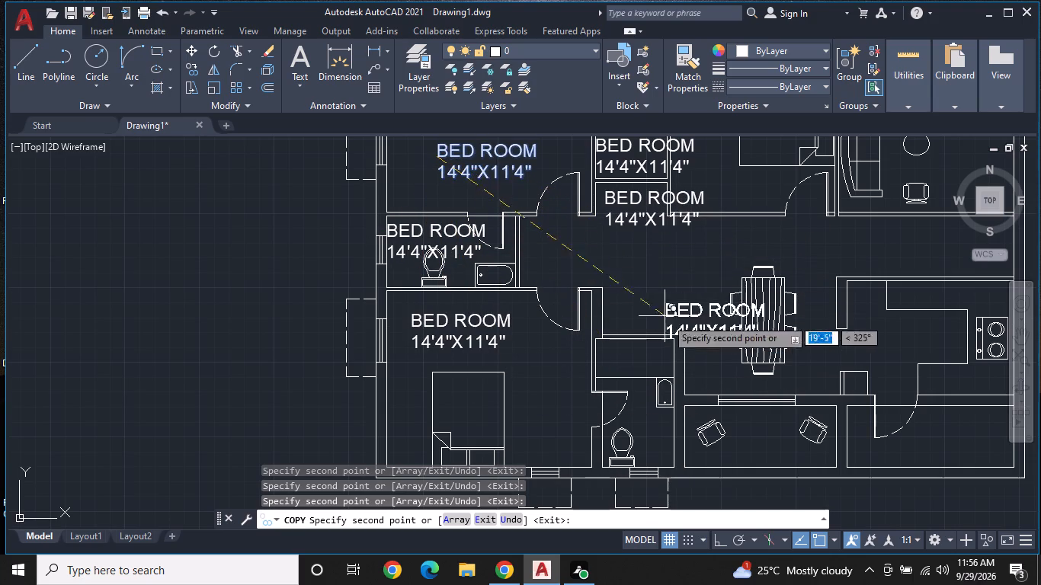
# Place further label copies above the dining table and in the kitchen beside the stove.
pyautogui.moveTo(677, 335); pyautogui.dragTo(565, 330, button='middle')
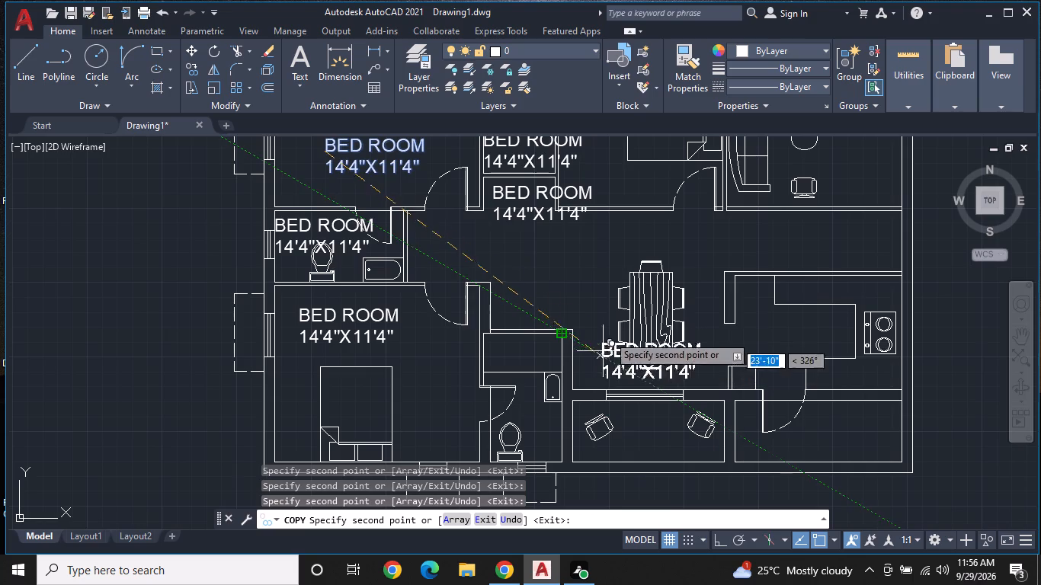
pyautogui.click(604, 238)
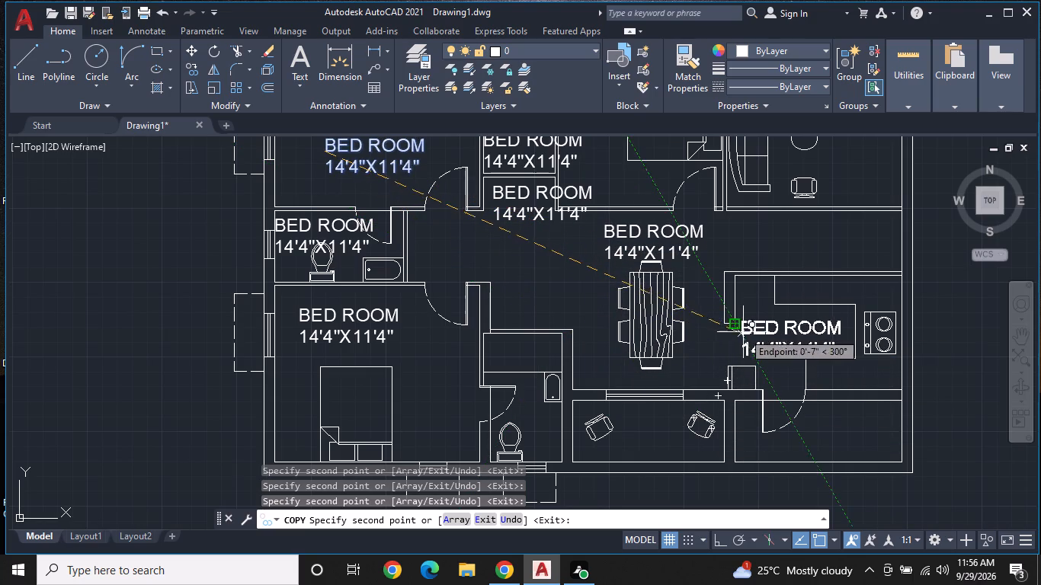
pyautogui.click(743, 332)
# Place the last label copies in the narrow room below the kitchen, the two-chair room beside it, and the lower bathroom's upper part.
pyautogui.moveTo(662, 424); pyautogui.dragTo(635, 374, button='middle')
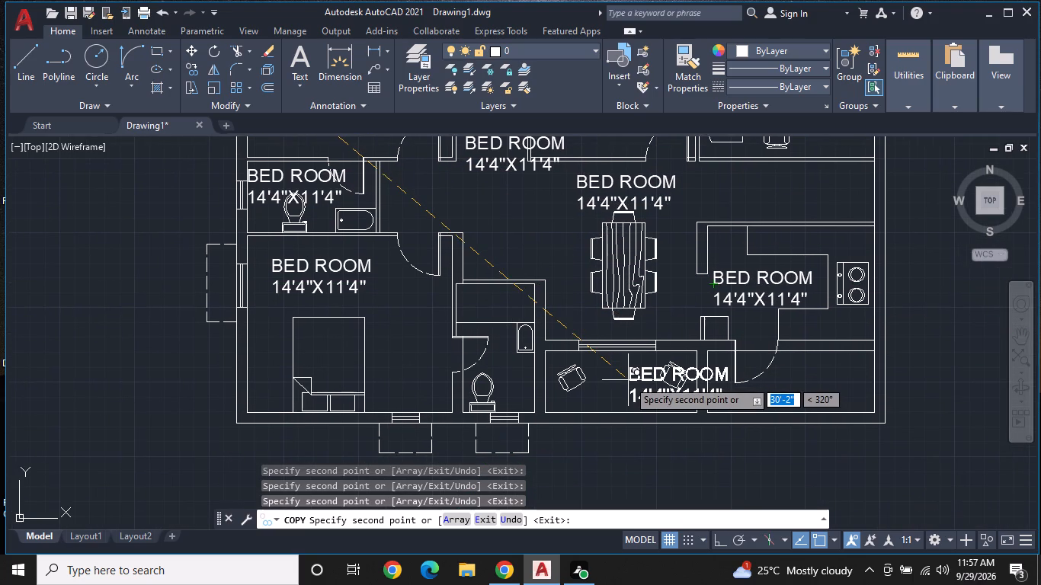
pyautogui.click(778, 377)
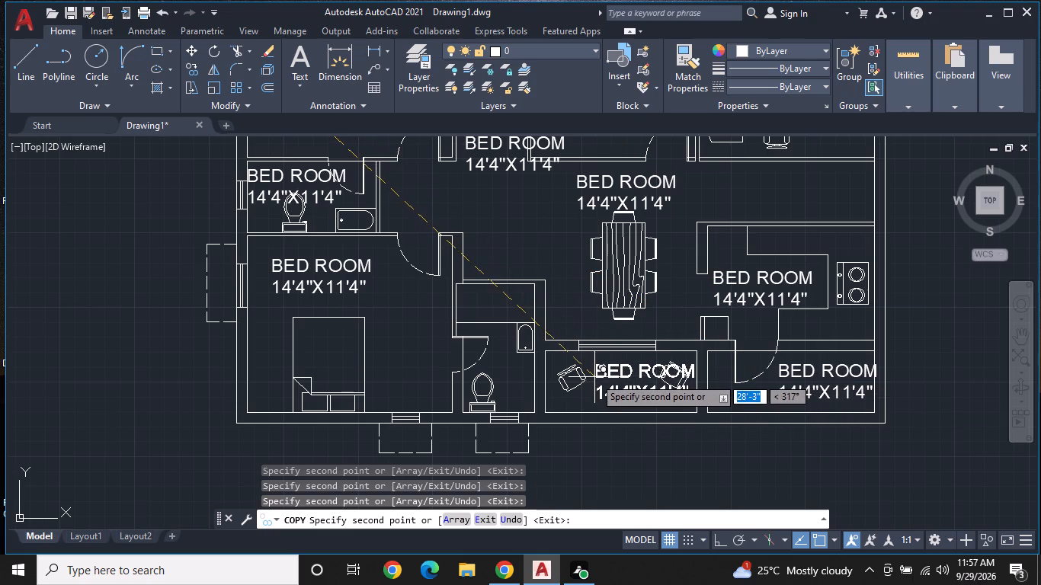
pyautogui.click(594, 377)
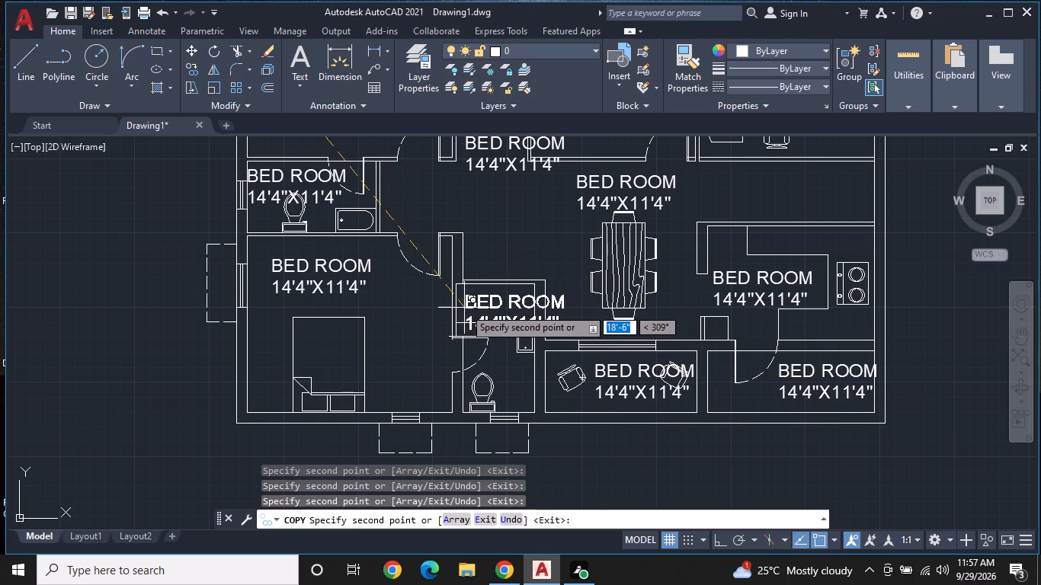
pyautogui.click(464, 308)
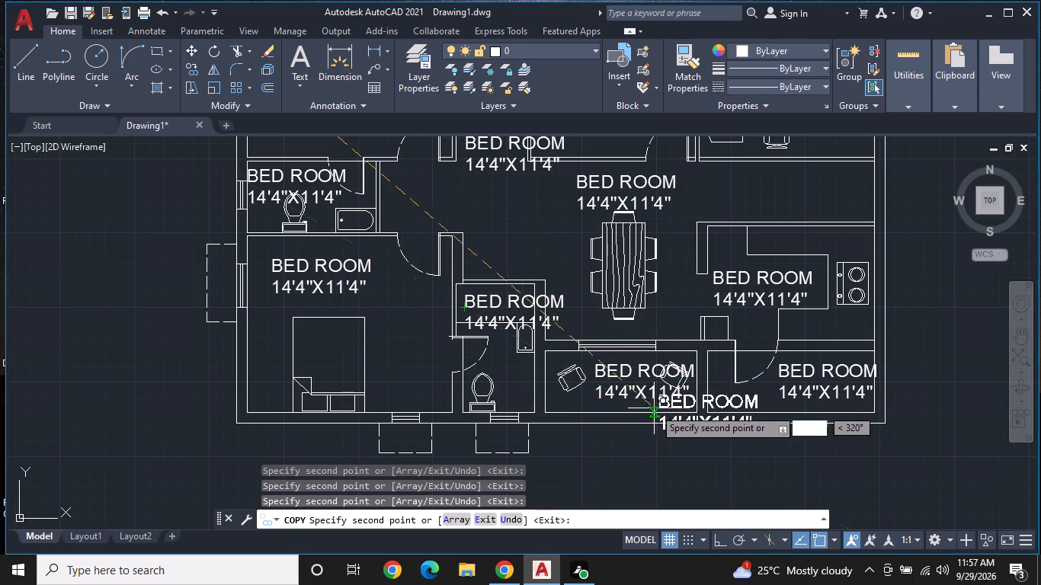
pyautogui.press('Escape')
# Change the upper label line in the narrow room below the kitchen to 4'9"W.
pyautogui.scroll(1, 882, 376)
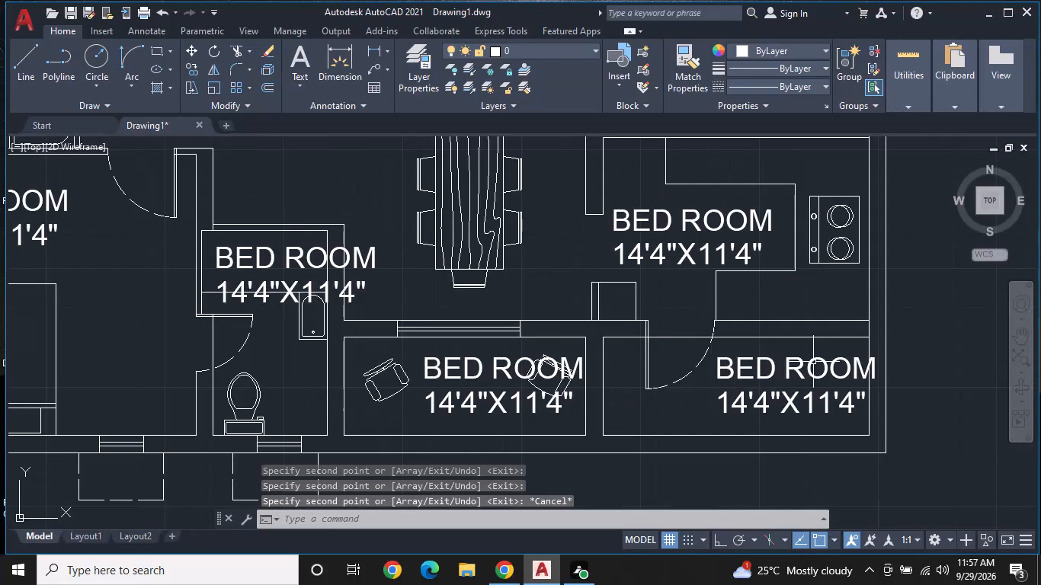
pyautogui.doubleClick(812, 369)
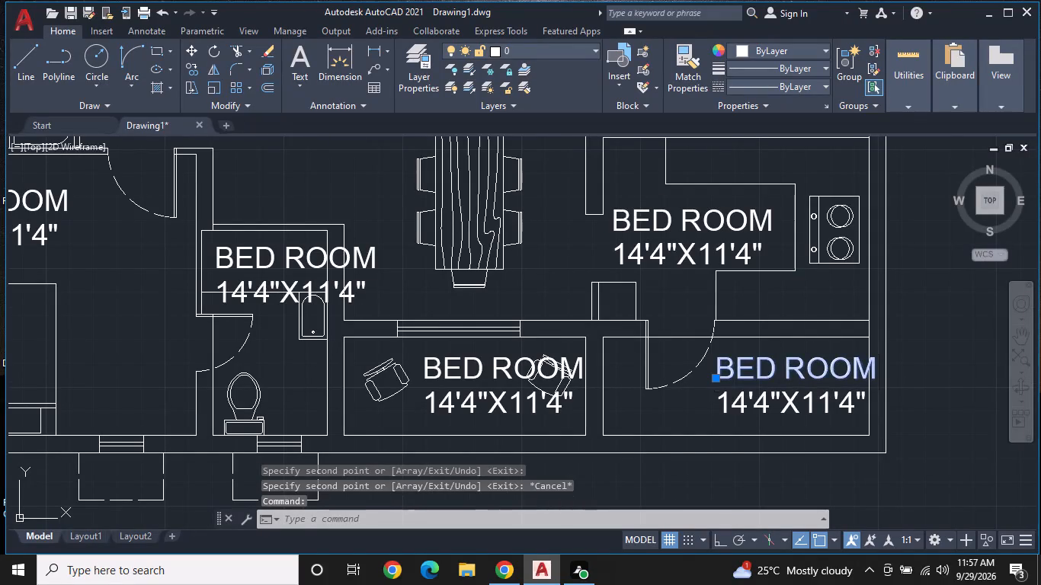
pyautogui.press('BackSpace')
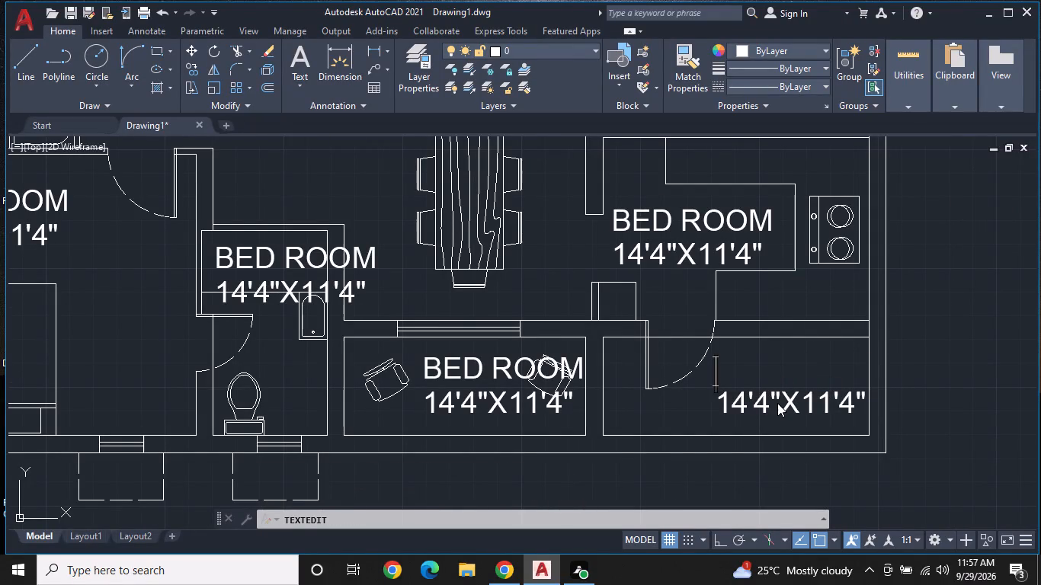
pyautogui.press('4')
pyautogui.write('\'+9"')
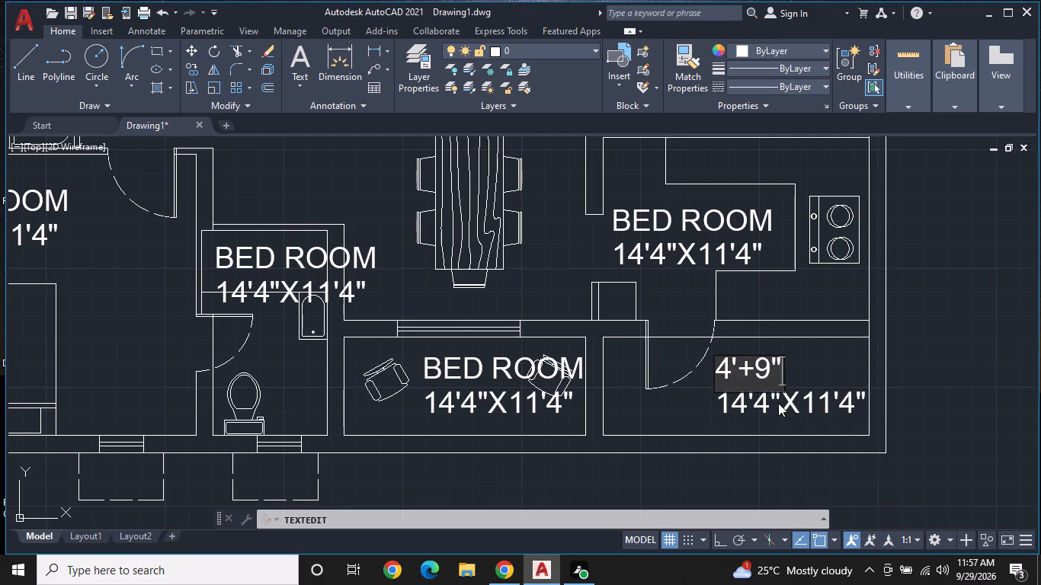
pyautogui.press('BackSpace')
pyautogui.press('BackSpace')
pyautogui.press('BackSpace')
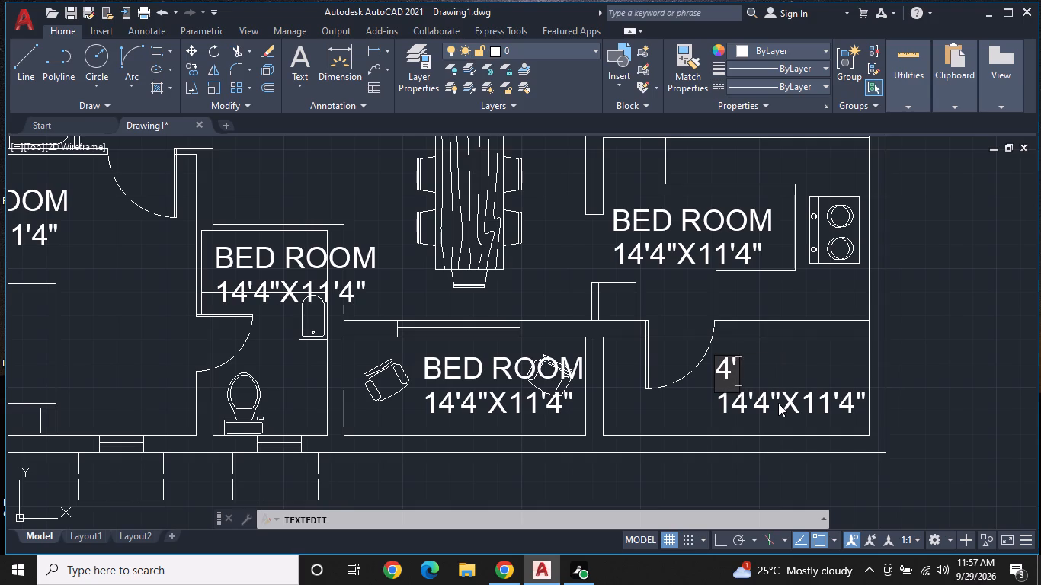
pyautogui.press('9')
pyautogui.press('Return')
pyautogui.press(']')
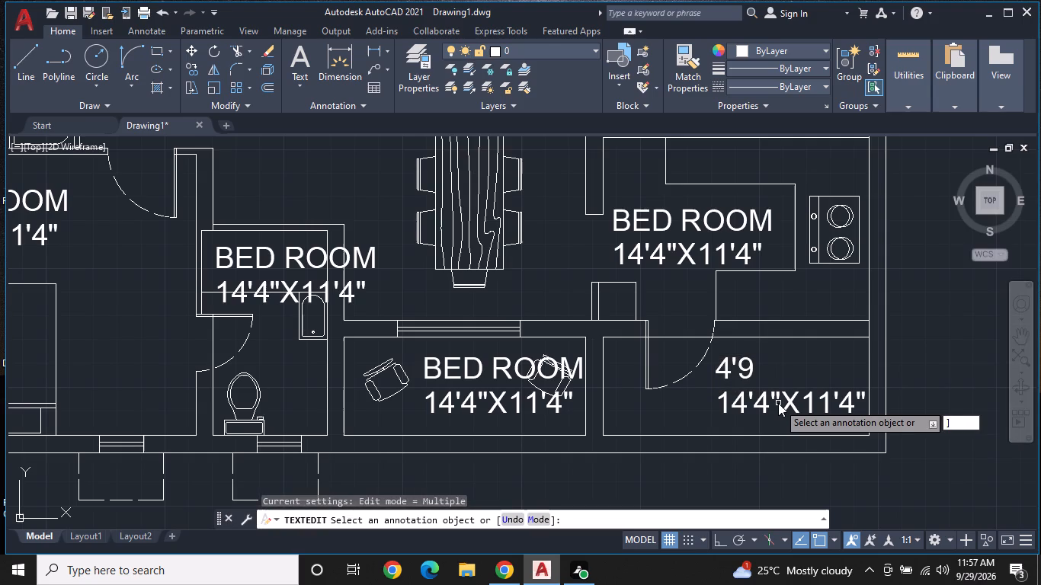
pyautogui.press('BackSpace')
pyautogui.press('BackSpace')
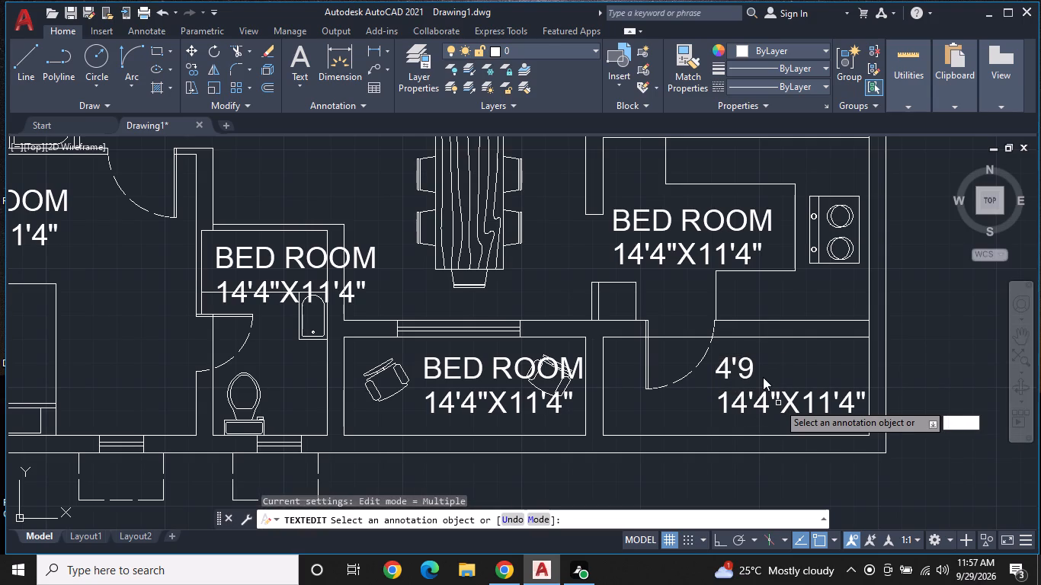
pyautogui.click(758, 367)
pyautogui.moveTo(758, 367); pyautogui.dragTo(742, 382)
pyautogui.click(750, 377)
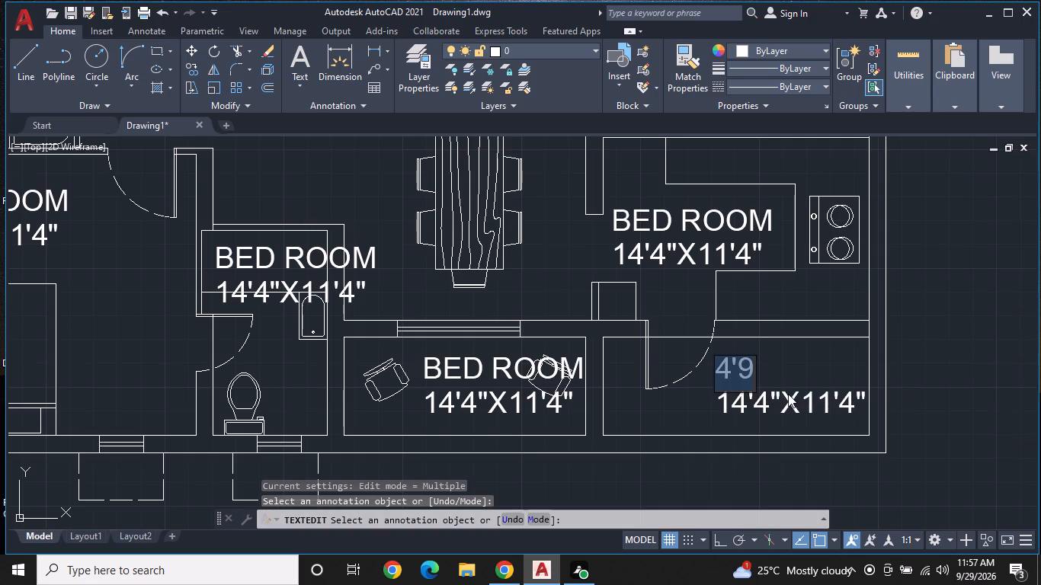
pyautogui.press('4')
pyautogui.write("'9")
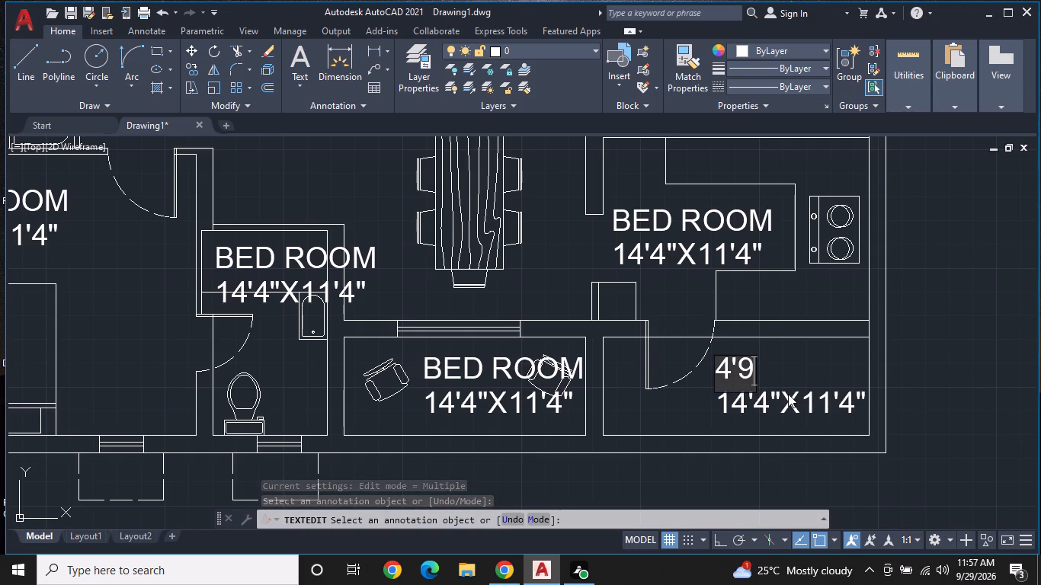
pyautogui.hotkey('shift', '"')
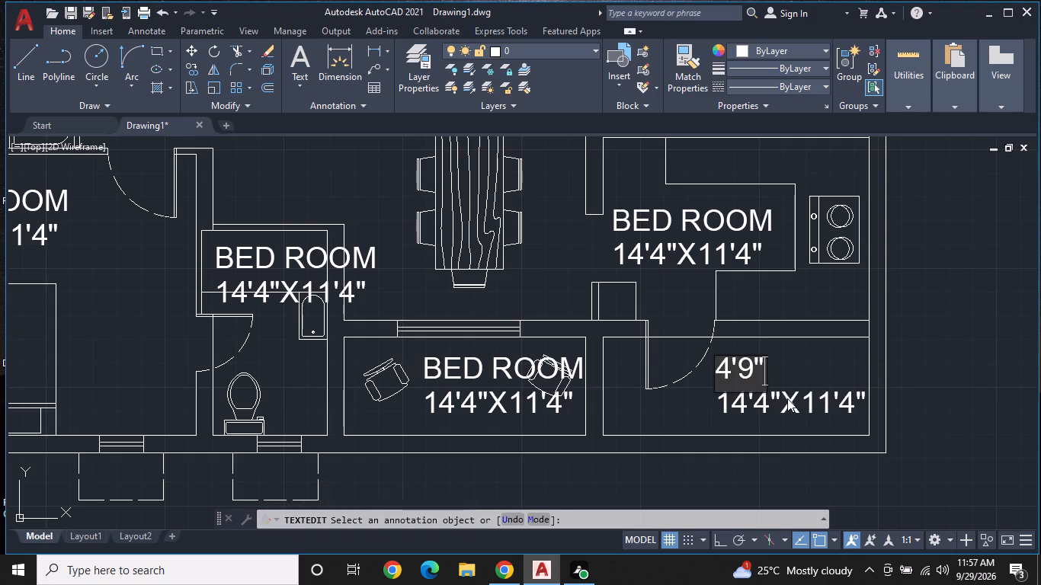
pyautogui.press('w')
pyautogui.doubleClick(802, 404)
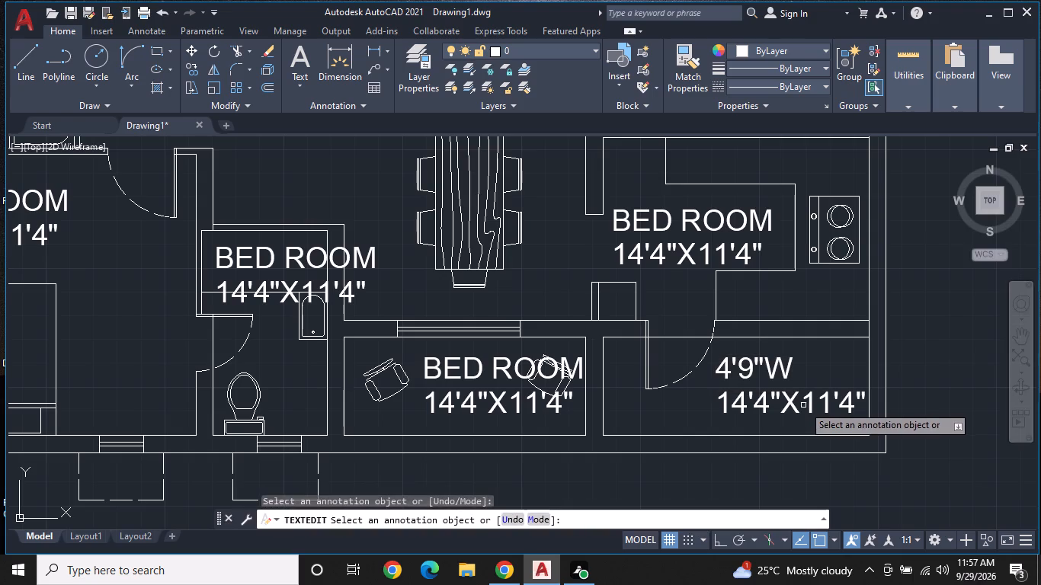
# Replace the dimension line under the 4'9"W text with UTILITY.
pyautogui.click(807, 403)
pyautogui.doubleClick(813, 399)
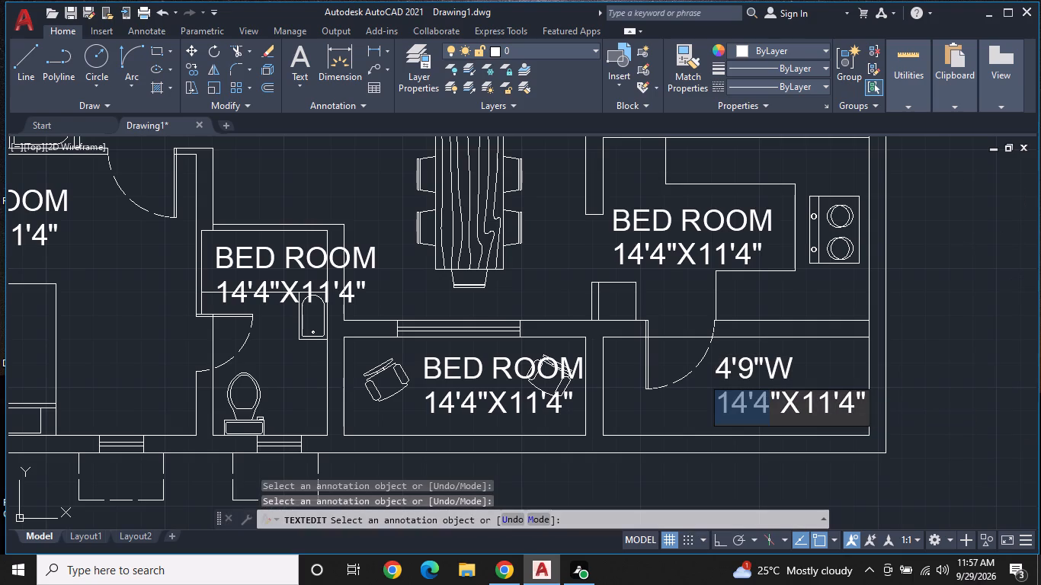
pyautogui.click(860, 399)
pyautogui.click(865, 401)
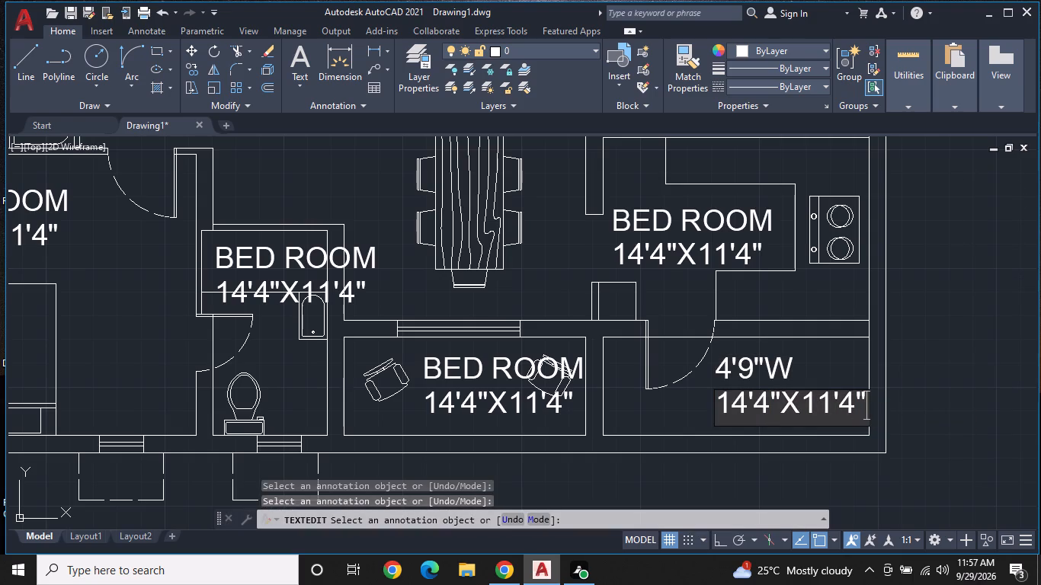
pyautogui.press('BackSpace')
pyautogui.press('BackSpace')
pyautogui.press('BackSpace')
pyautogui.press('BackSpace')
pyautogui.press('BackSpace')
pyautogui.press('BackSpace')
pyautogui.press('BackSpace')
pyautogui.press('BackSpace')
pyautogui.press('BackSpace')
pyautogui.press('BackSpace')
pyautogui.press('BackSpace')
pyautogui.press('BackSpace')
pyautogui.press('BackSpace')
pyautogui.press('BackSpace')
pyautogui.press('BackSpace')
pyautogui.press('BackSpace')
pyautogui.press('BackSpace')
pyautogui.press('BackSpace')
pyautogui.press('BackSpace')
pyautogui.press('BackSpace')
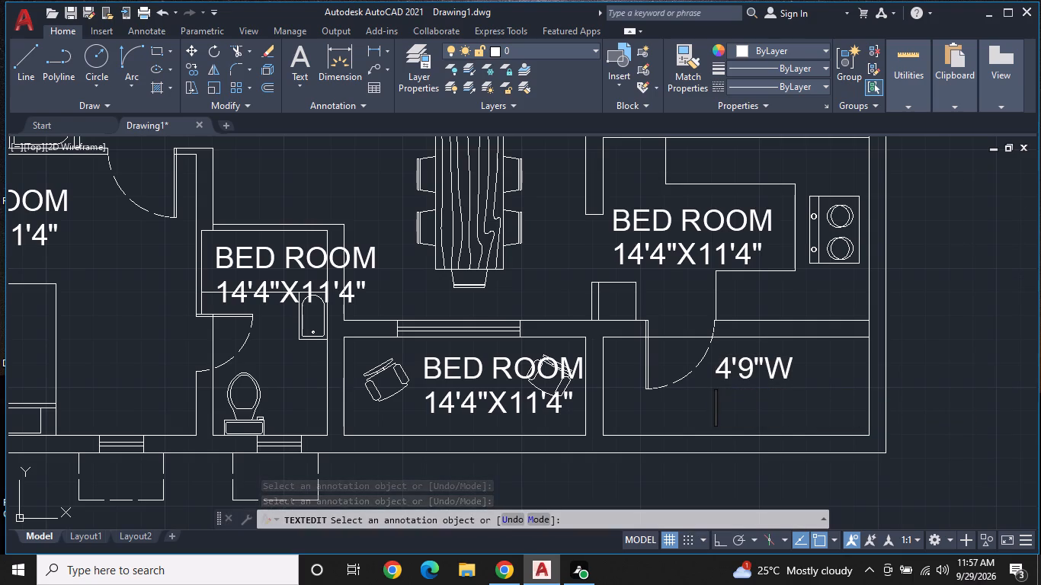
pyautogui.write('UTILITY')
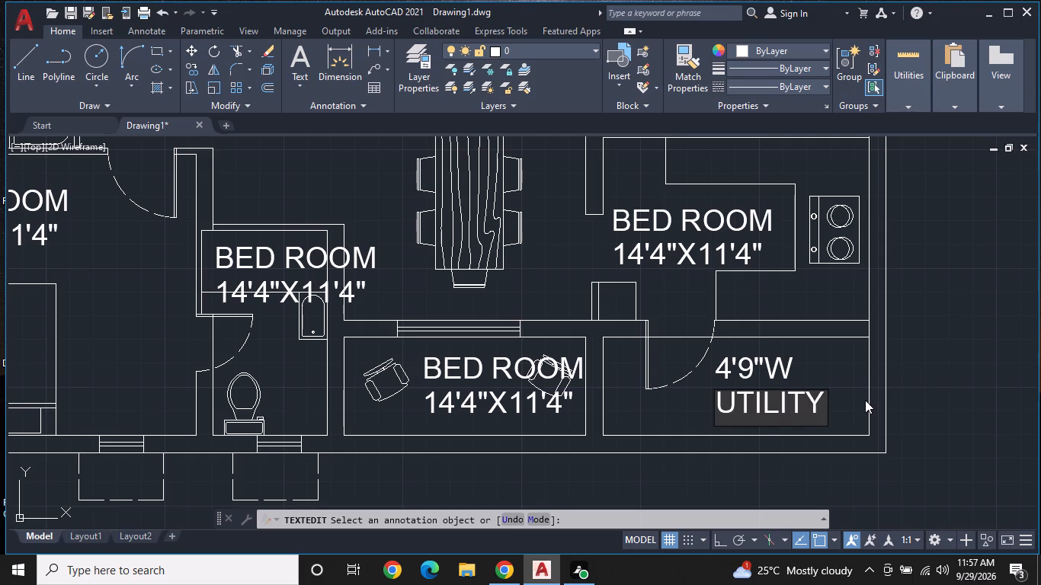
pyautogui.press('Return')
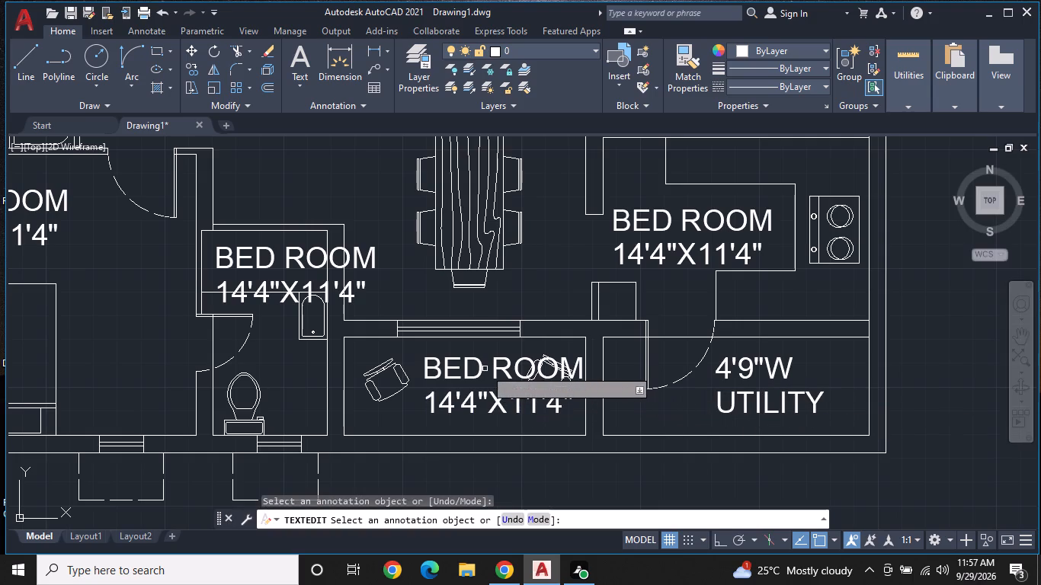
# Change the upper label line in the room with the two chairs to 5'1"WIDE.
pyautogui.click(484, 369)
pyautogui.press('BackSpace')
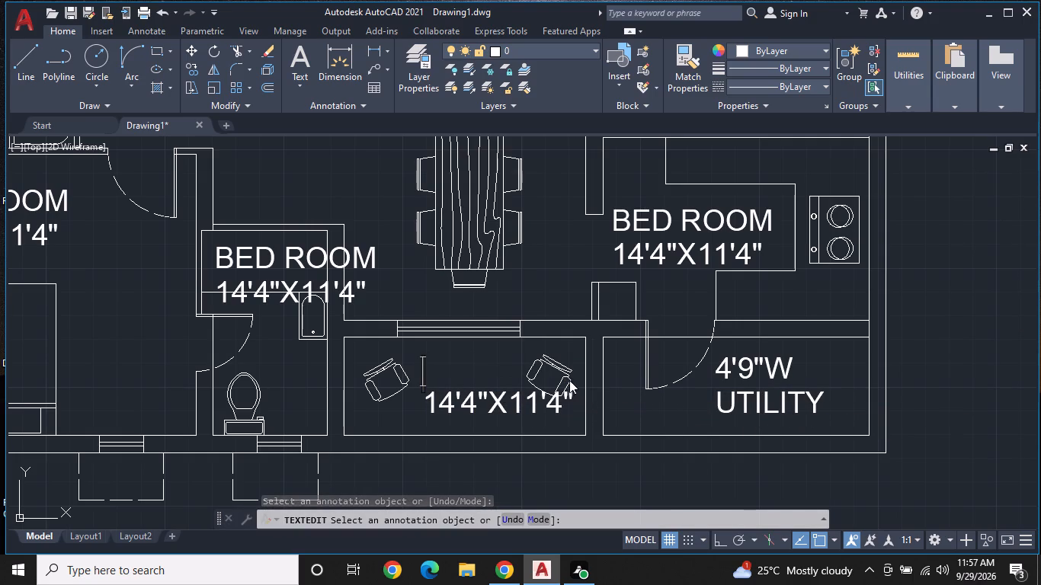
pyautogui.press('5')
pyautogui.write('\'1"')
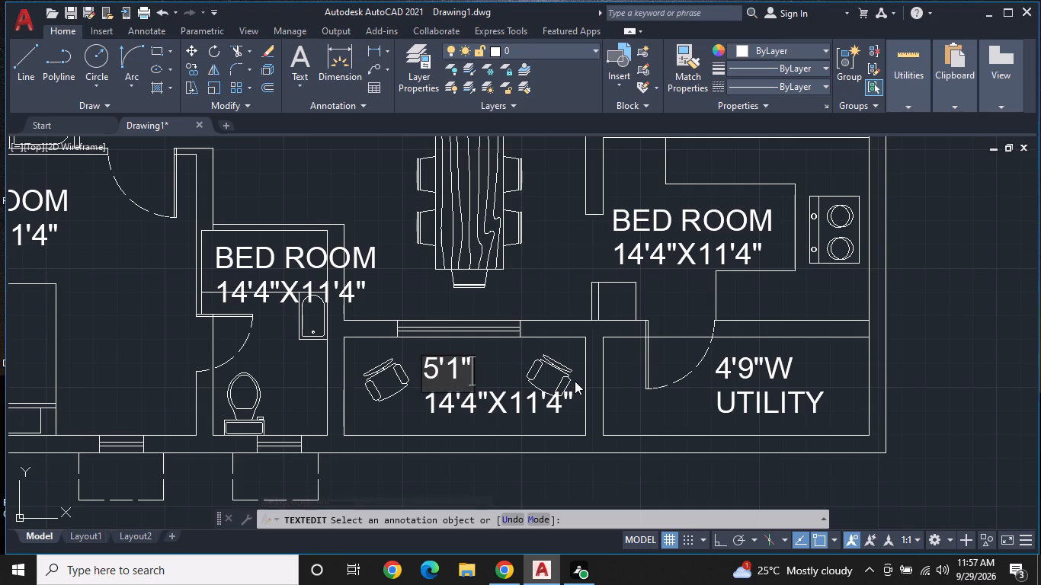
pyautogui.write('WIDE')
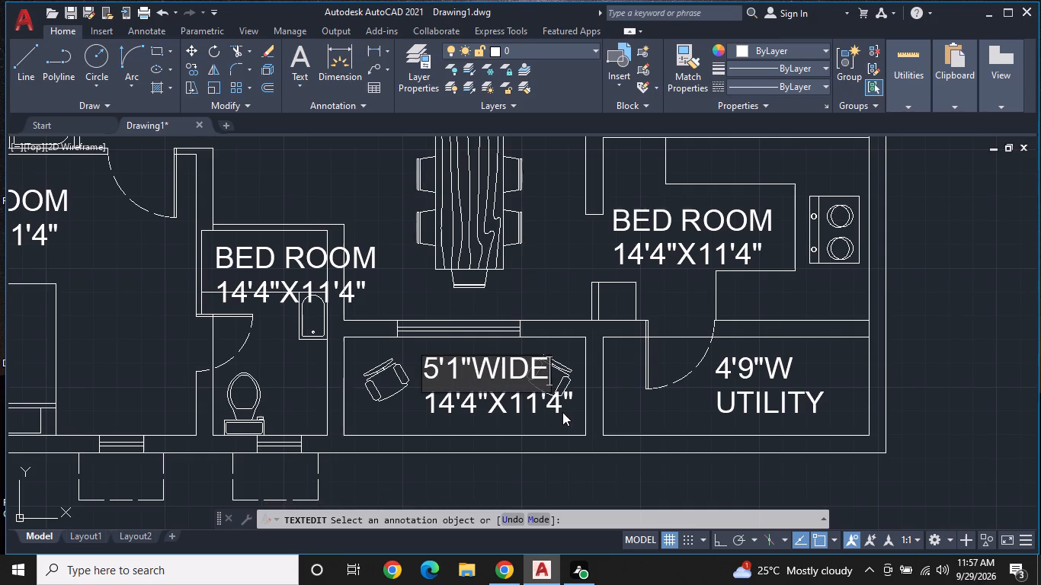
pyautogui.moveTo(559, 405); pyautogui.dragTo(548, 403)
# Replace the dimension line under the 5'1"WIDE text with BALCONY.
pyautogui.doubleClick(546, 403)
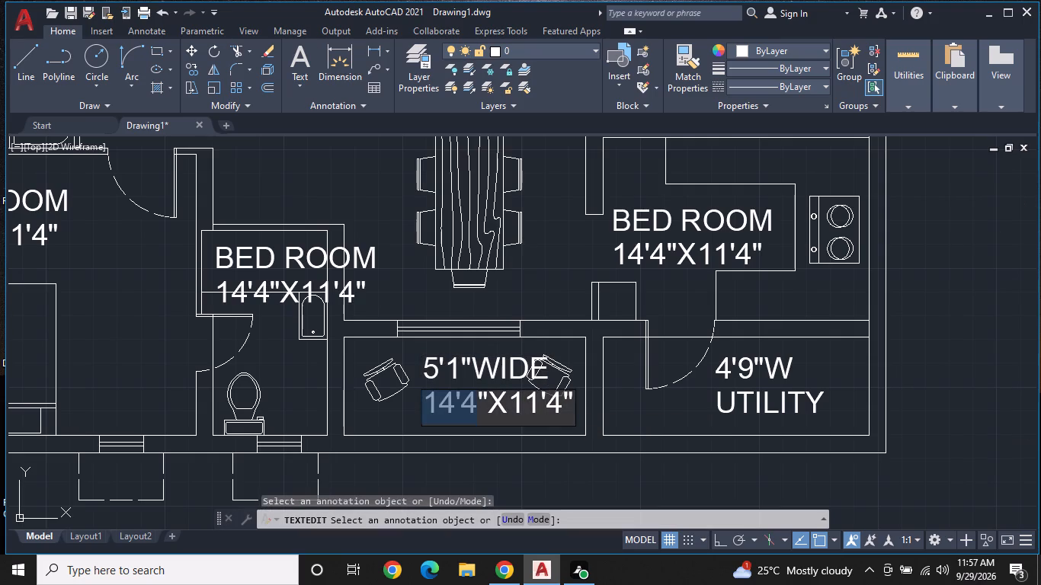
pyautogui.click(569, 402)
pyautogui.press('BackSpace')
pyautogui.press('BackSpace')
pyautogui.press('BackSpace')
pyautogui.press('BackSpace')
pyautogui.press('BackSpace')
pyautogui.press('BackSpace')
pyautogui.press('BackSpace')
pyautogui.press('BackSpace')
pyautogui.press('BackSpace')
pyautogui.press('BackSpace')
pyautogui.press('BackSpace')
pyautogui.press('BackSpace')
pyautogui.press('BackSpace')
pyautogui.press('BackSpace')
pyautogui.press('BackSpace')
pyautogui.press('BackSpace')
pyautogui.press('BackSpace')
pyautogui.press('BackSpace')
pyautogui.press('BackSpace')
pyautogui.press('BackSpace')
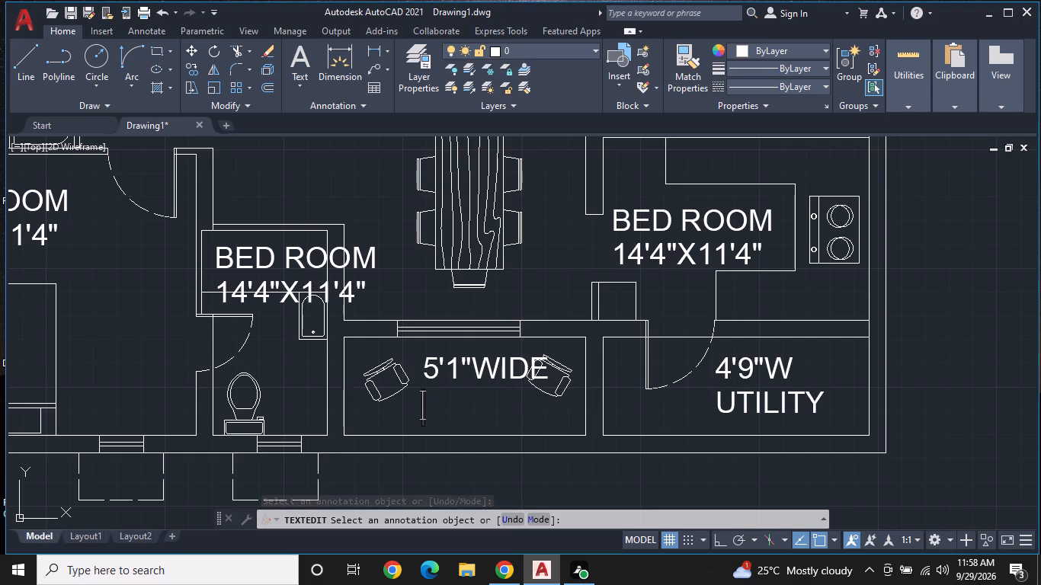
pyautogui.write('BAL')
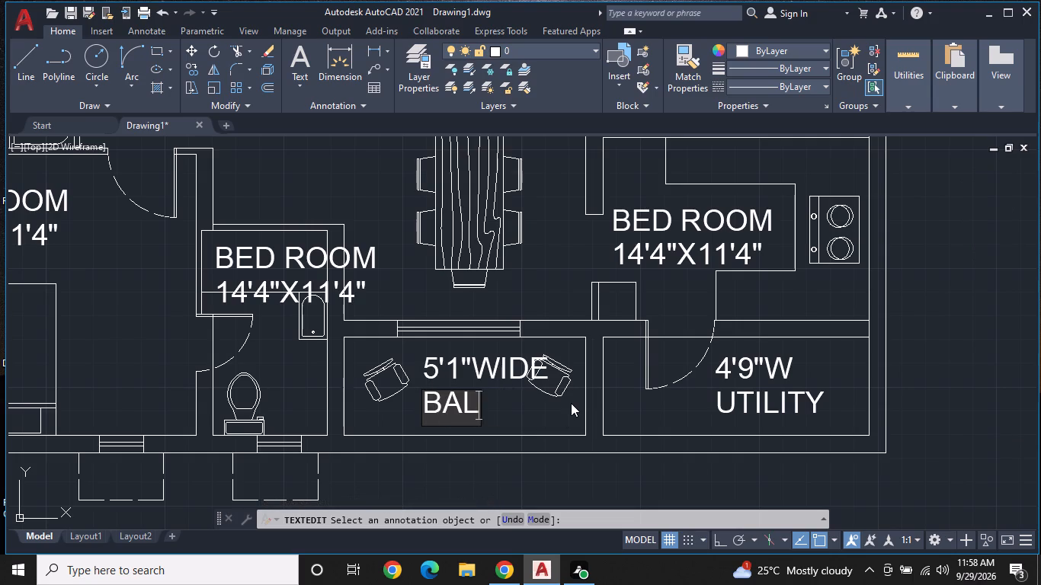
pyautogui.write('CONY')
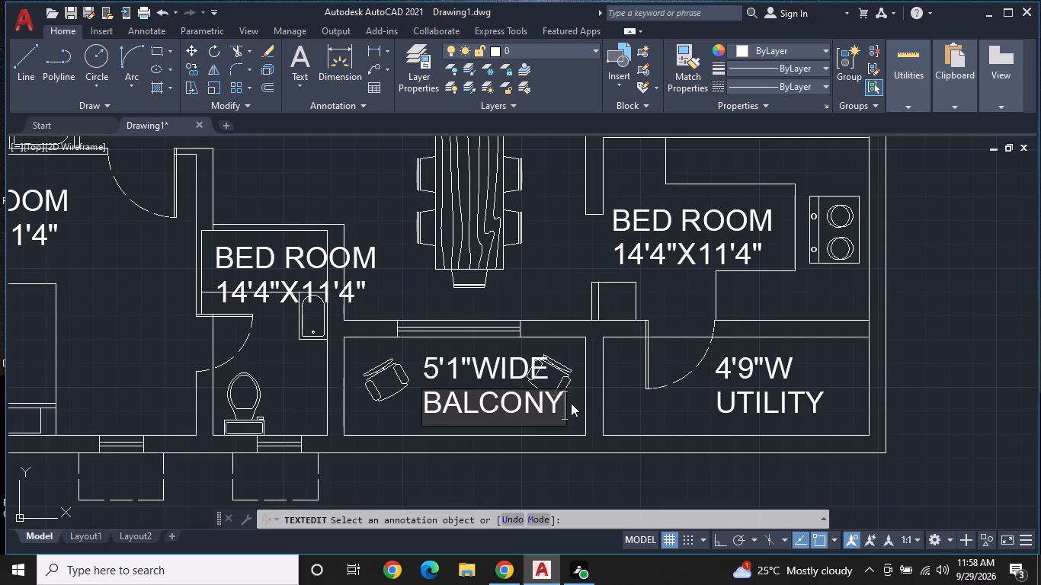
# Scale down both lines of the 5'1"WIDE BALCONY label about the upper line's insertion point so they fit between the two chairs.
pyautogui.press('Return')
pyautogui.press('Return')
pyautogui.click(507, 371)
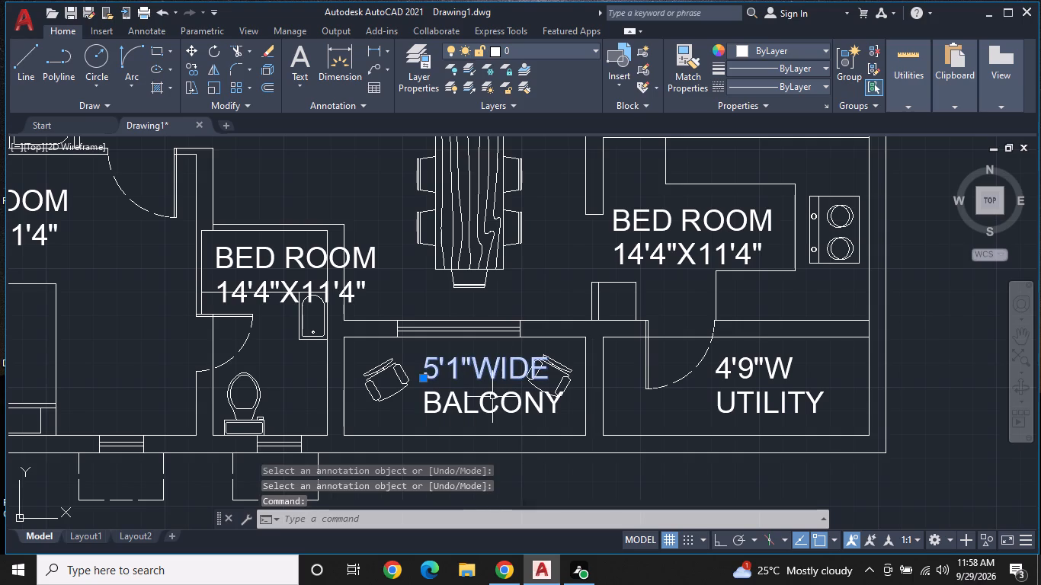
pyautogui.click(492, 397)
pyautogui.rightClick(492, 397)
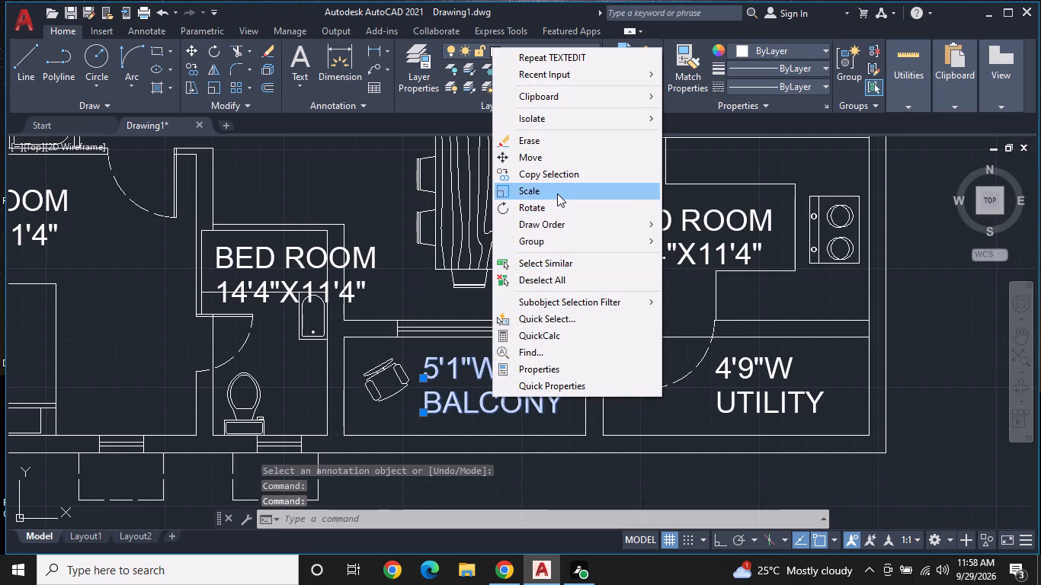
pyautogui.click(557, 193)
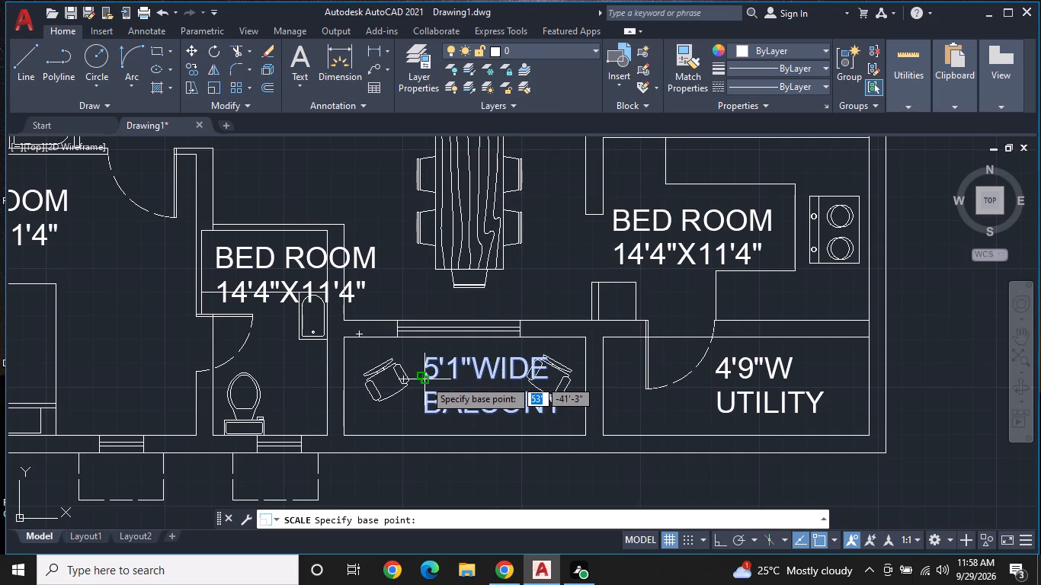
pyautogui.click(424, 379)
pyautogui.click(453, 419)
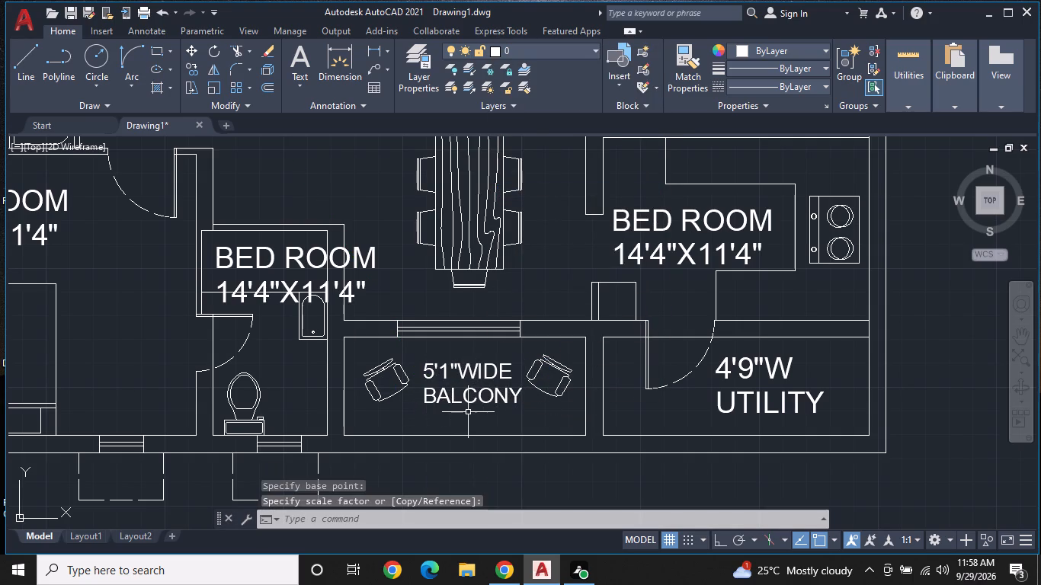
# Replace the BED ROOM name in the small bathroom beside the balcony with TOILET.
pyautogui.moveTo(472, 412); pyautogui.dragTo(649, 444, button='middle')
pyautogui.click(481, 289)
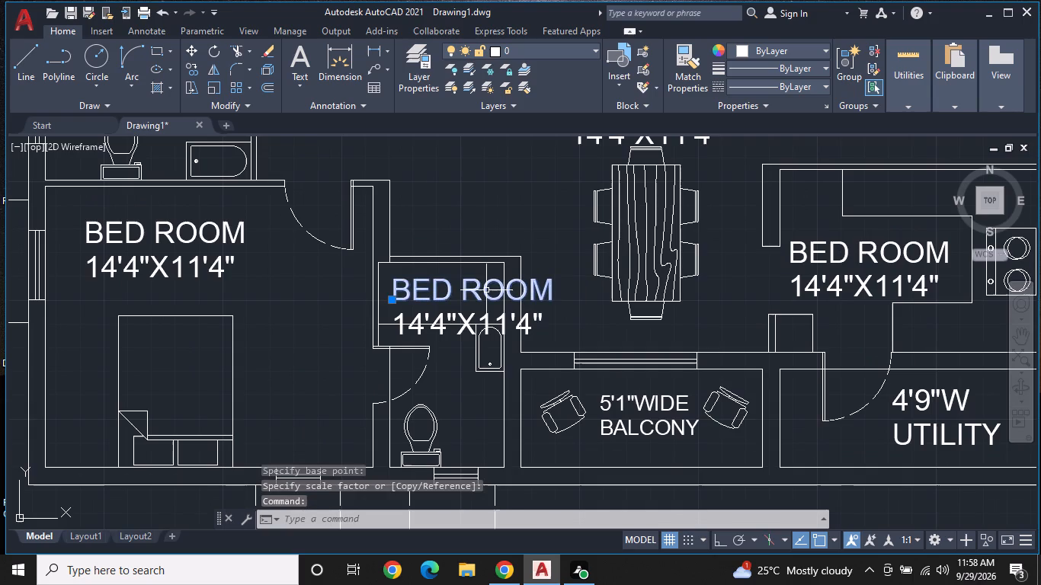
pyautogui.doubleClick(486, 290)
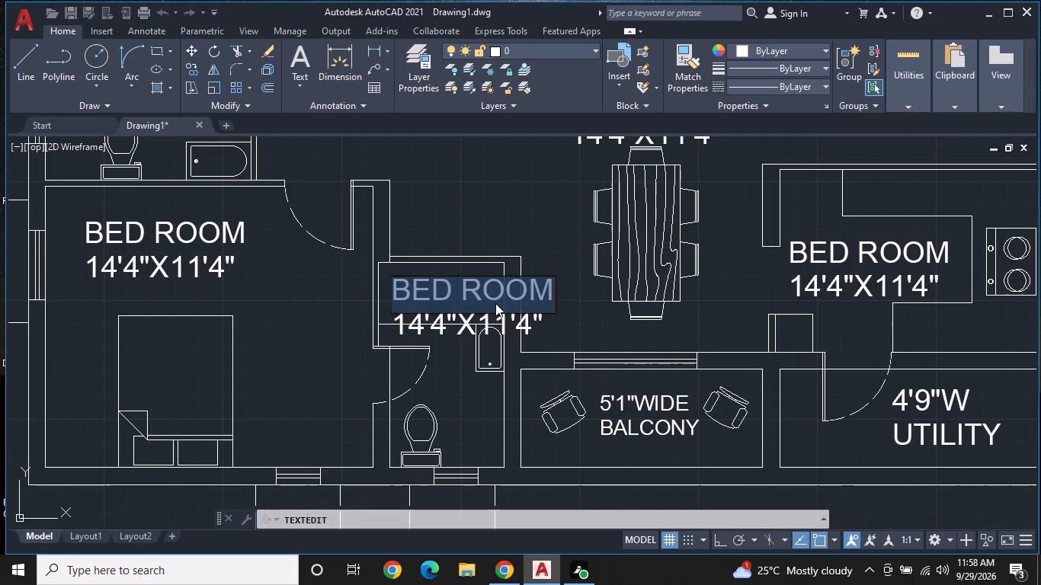
pyautogui.press('BackSpace')
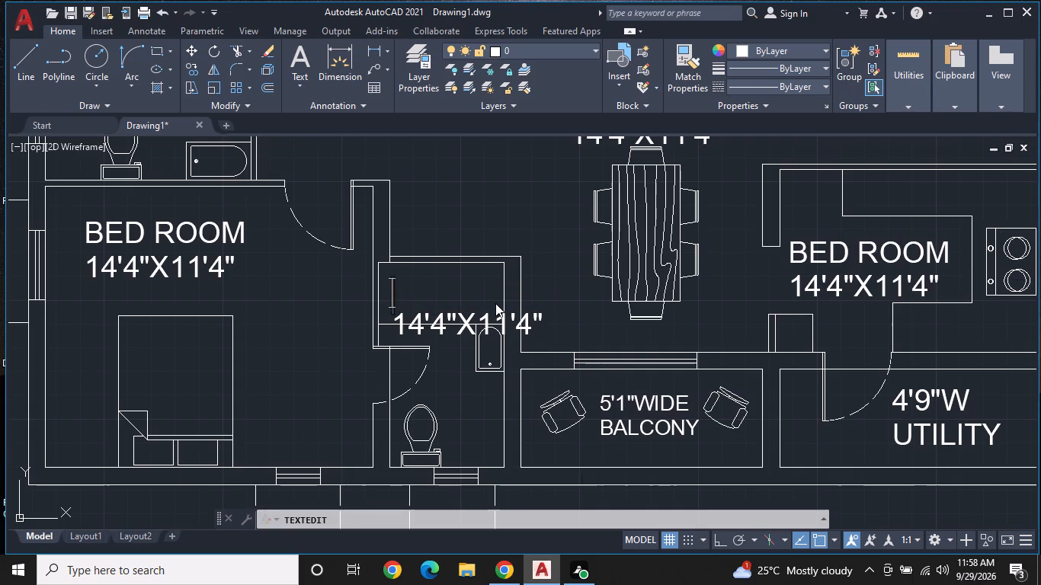
pyautogui.write('TOILET')
pyautogui.press('space')
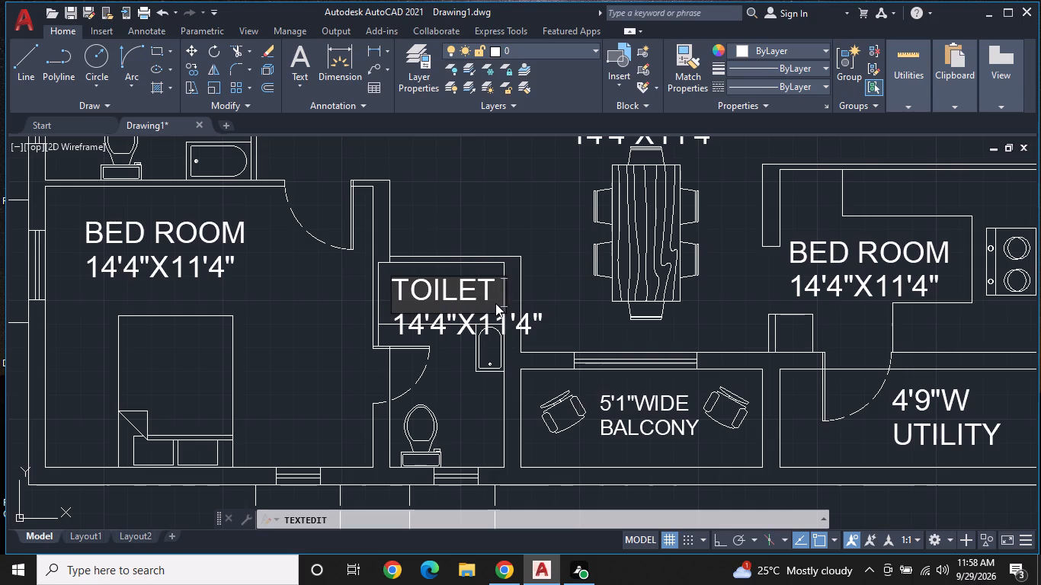
pyautogui.click(497, 316)
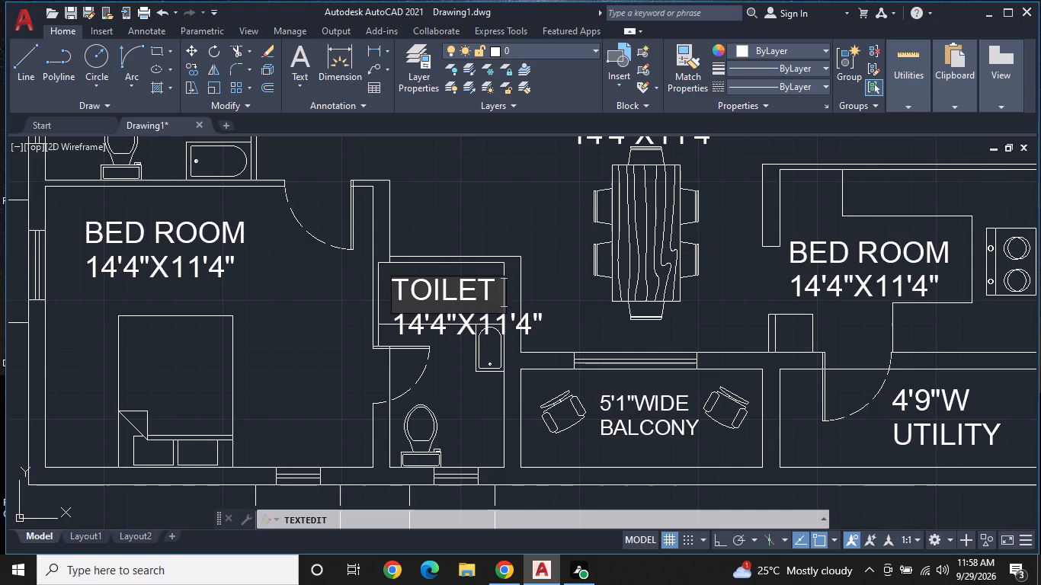
# Change the dimension line under the TOILET text to 5'0"X9'0".
pyautogui.click(503, 323)
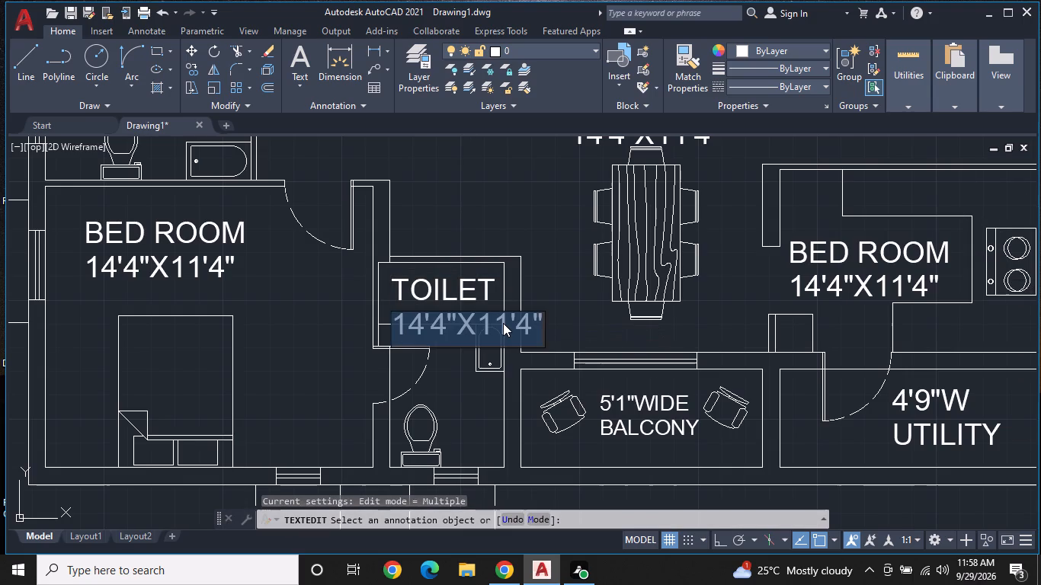
pyautogui.press('BackSpace')
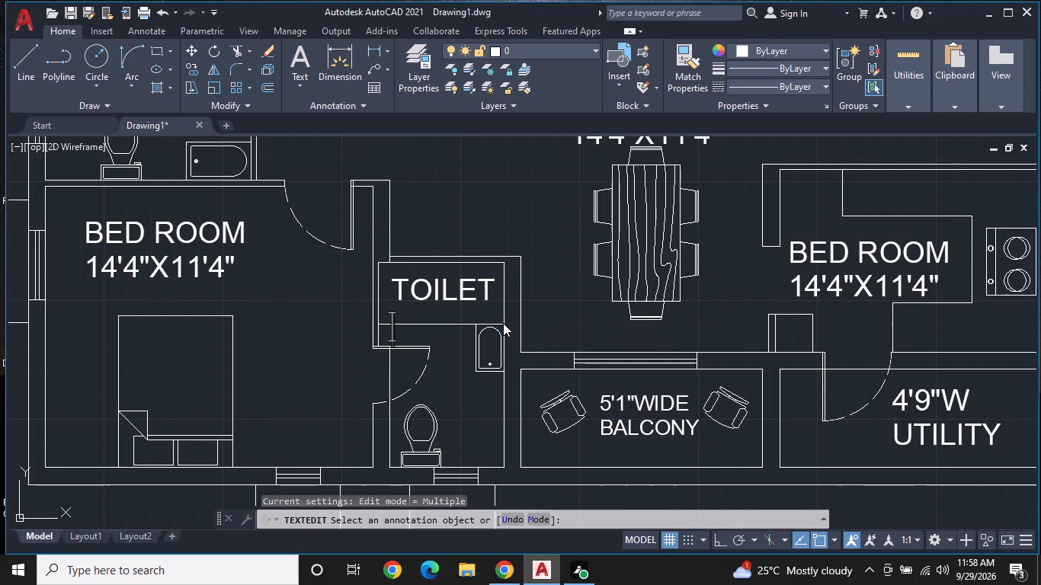
pyautogui.write('5\'0"X')
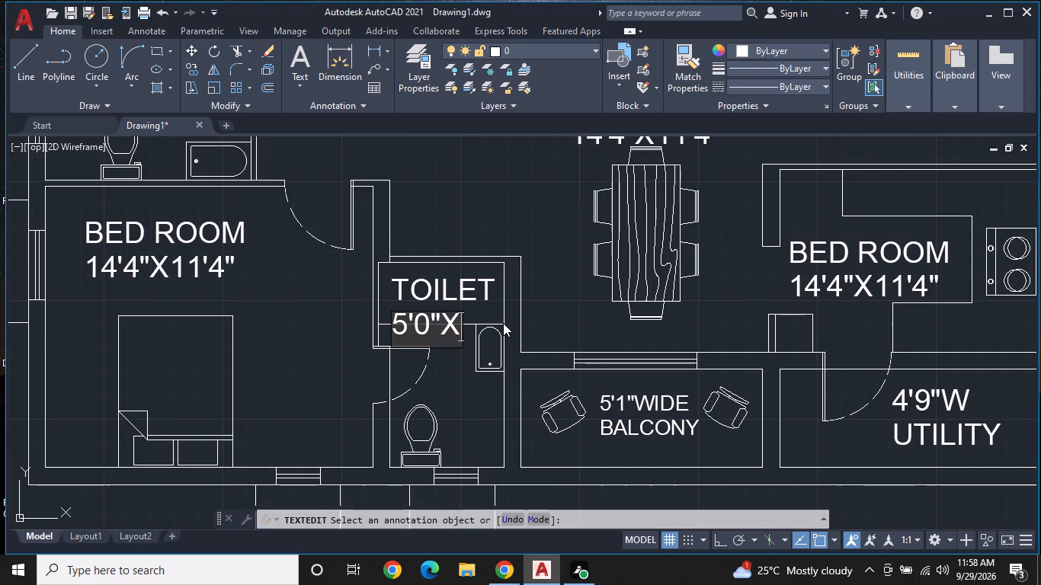
pyautogui.press('9')
pyautogui.write('\'0"')
pyautogui.press('Return')
pyautogui.press('Return')
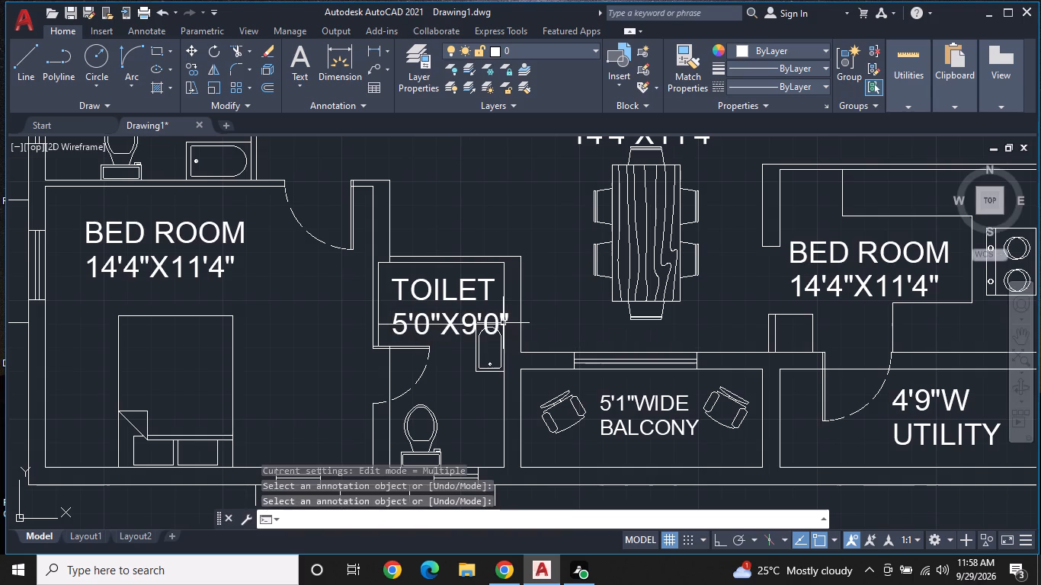
# Scale down the TOILET and 5'0"X9'0" texts together about the upper line's insertion point so they fit inside the bathroom.
pyautogui.click(438, 289)
pyautogui.click(413, 325)
pyautogui.rightClick(412, 328)
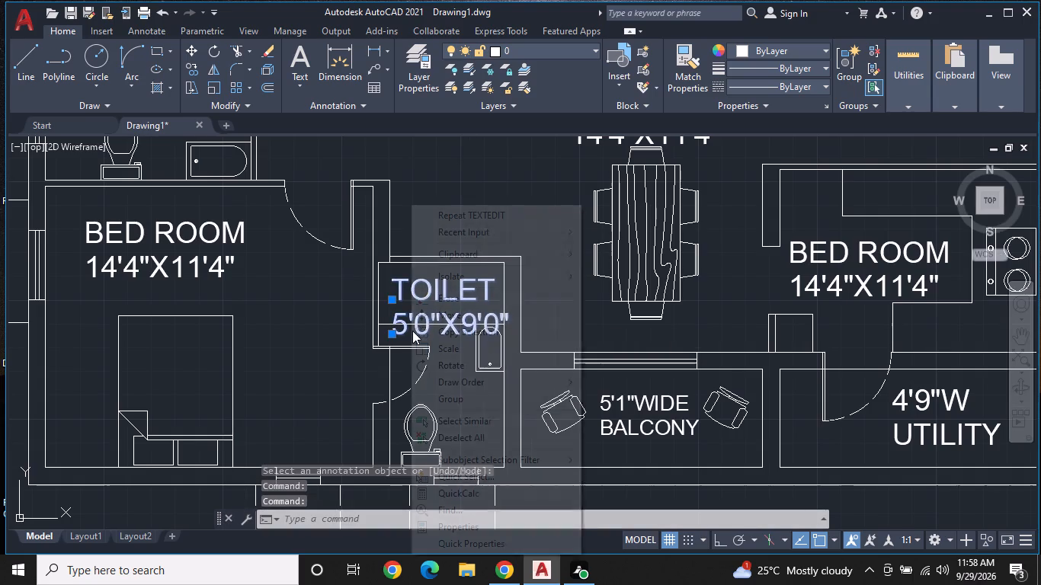
pyautogui.click(453, 353)
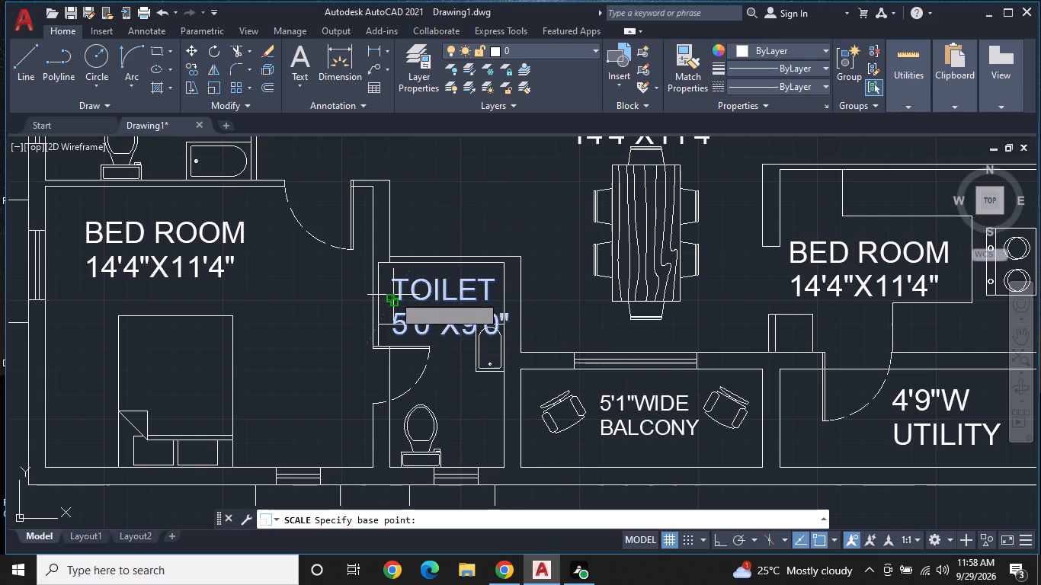
pyautogui.click(392, 296)
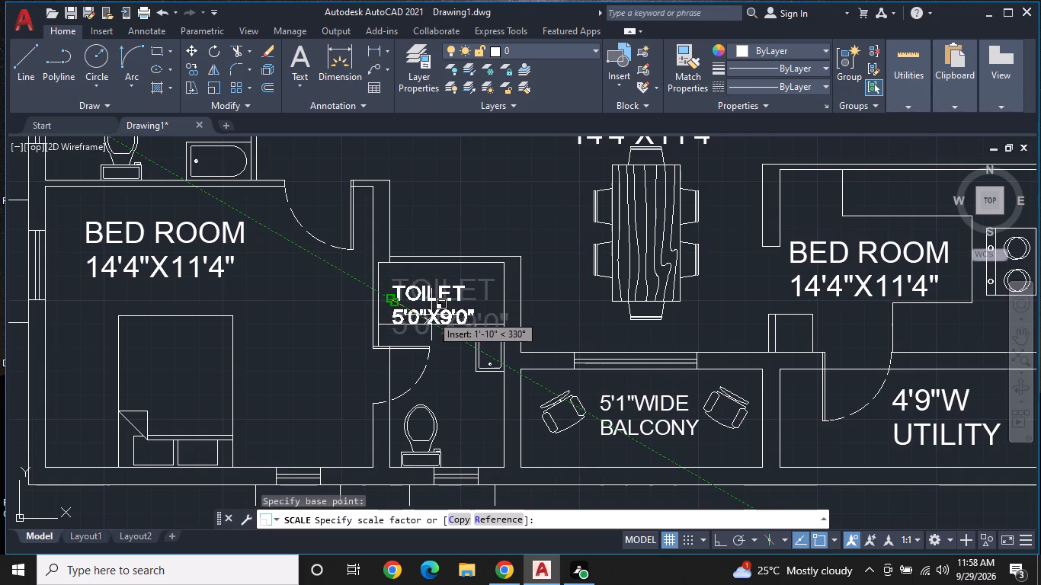
pyautogui.click(431, 311)
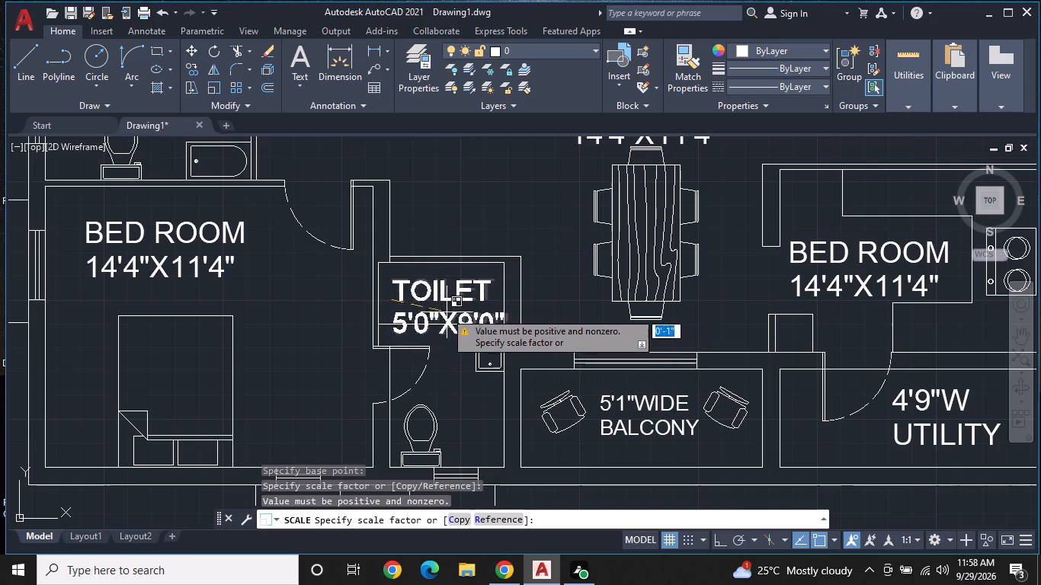
pyautogui.click(429, 302)
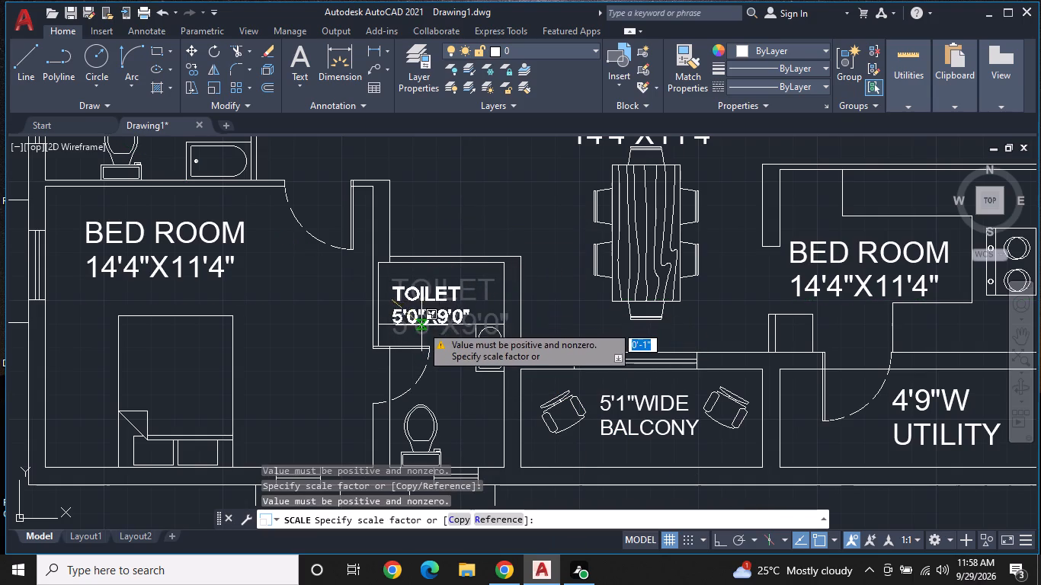
pyautogui.click(416, 307)
pyautogui.click(435, 305)
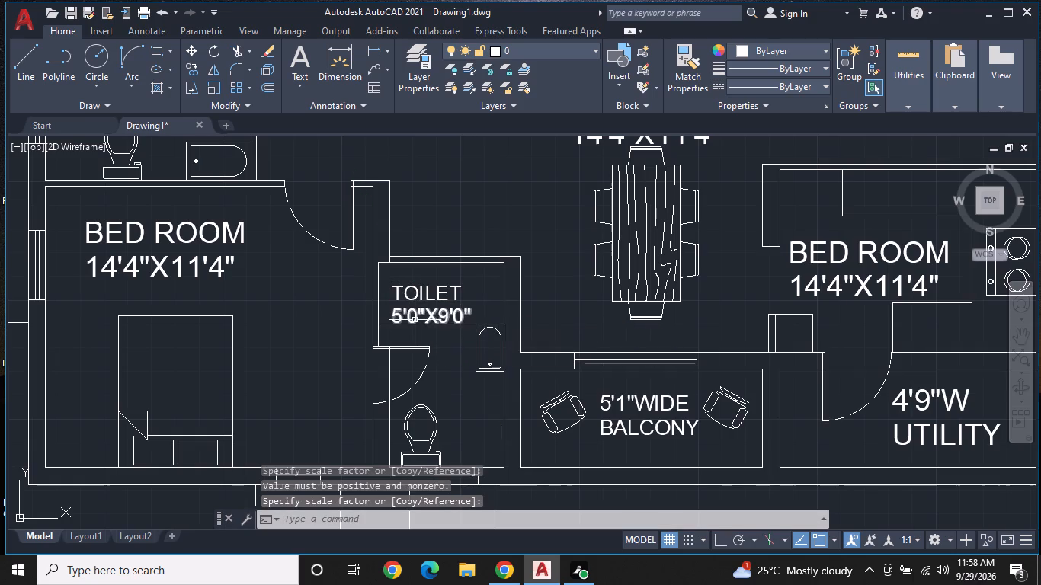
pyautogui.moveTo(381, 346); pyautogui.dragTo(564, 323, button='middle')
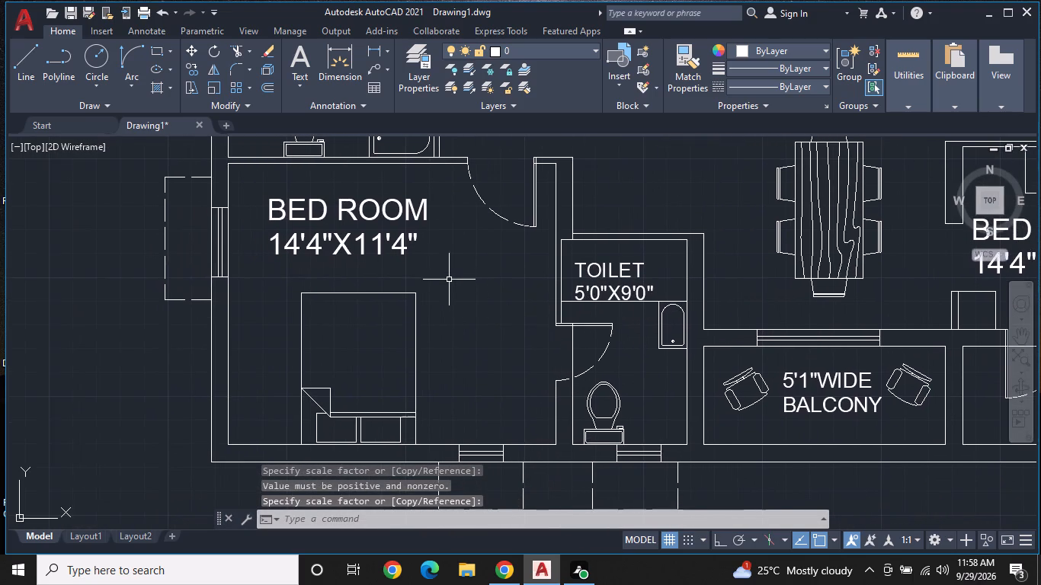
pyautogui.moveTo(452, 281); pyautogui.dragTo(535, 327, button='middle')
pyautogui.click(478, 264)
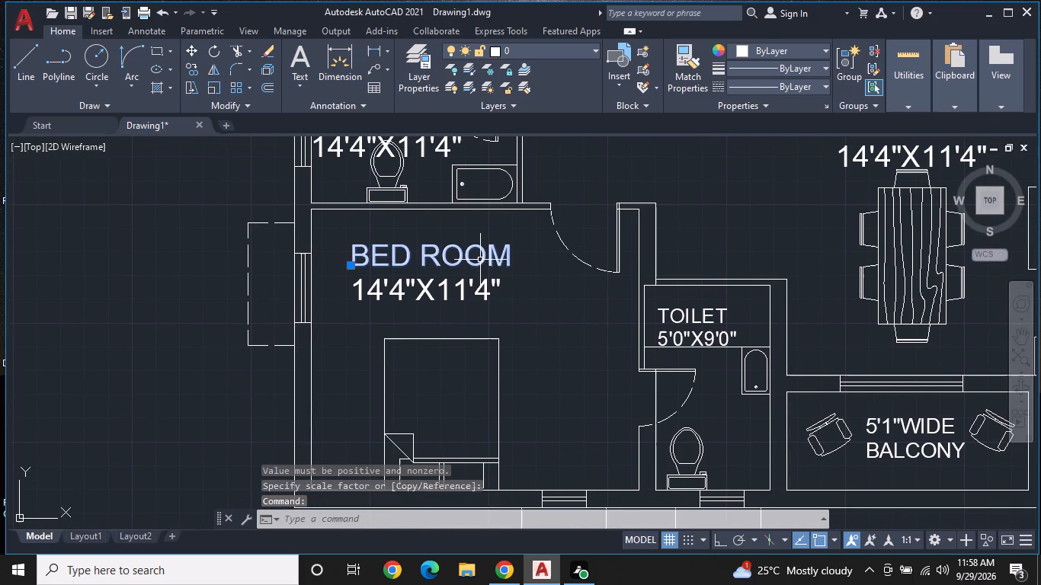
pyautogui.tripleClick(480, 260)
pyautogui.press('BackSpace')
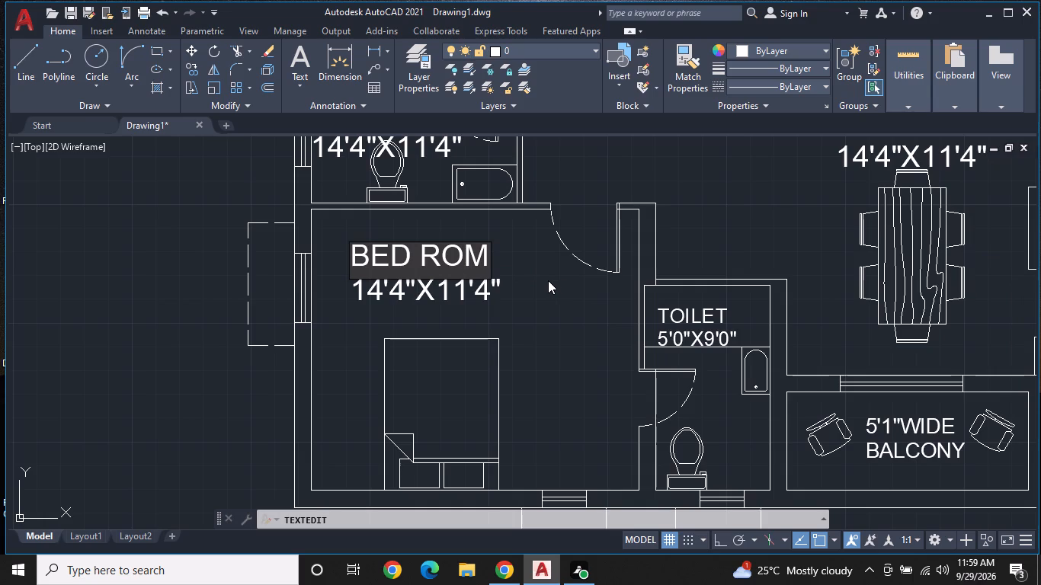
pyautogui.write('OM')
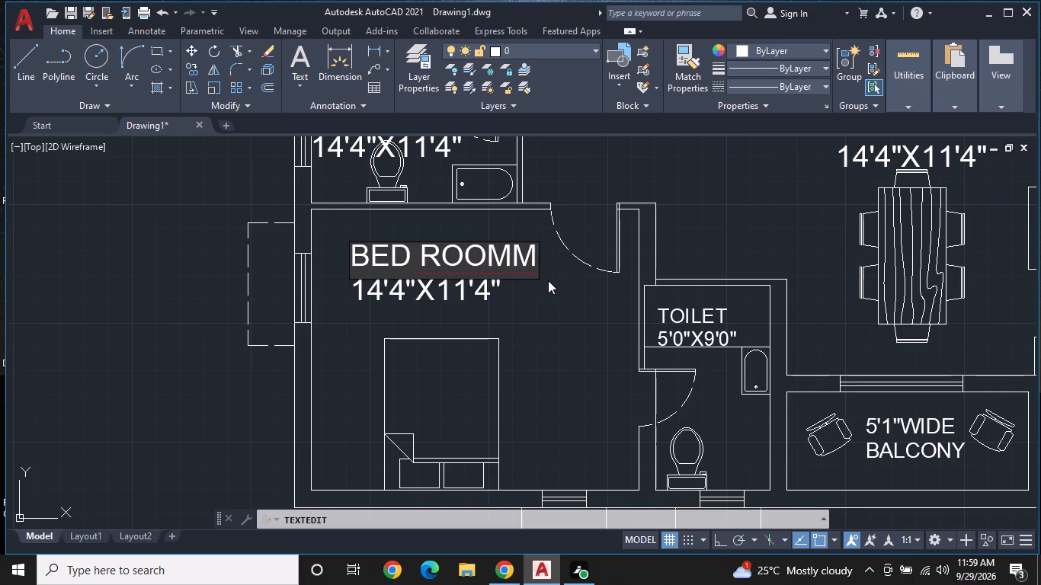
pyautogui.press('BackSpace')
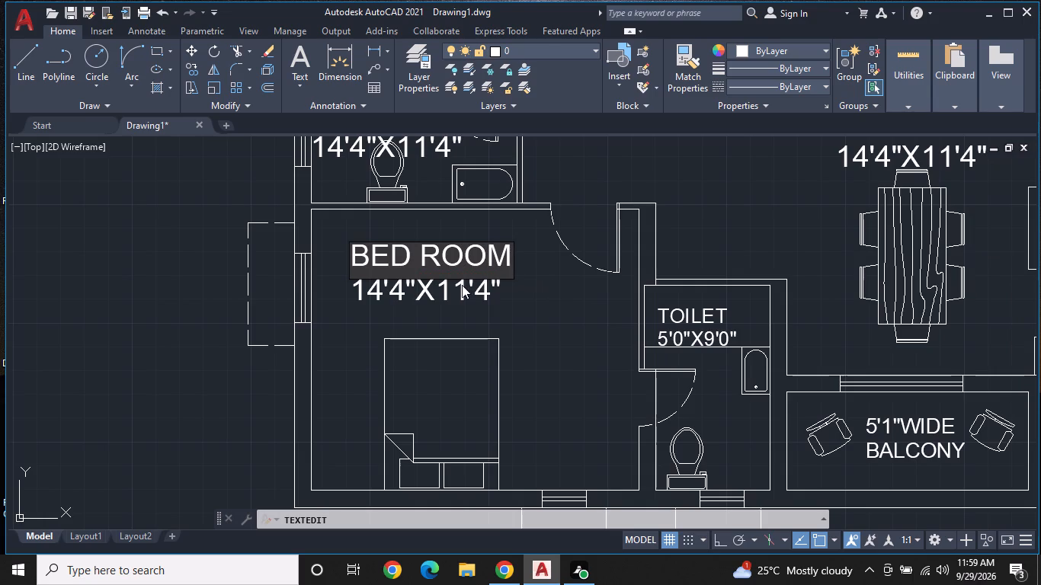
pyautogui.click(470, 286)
# Change the dimension line under BED ROOM in the bedroom beside the 5'0"X9'0" toilet to 14'0"X12'4".
pyautogui.doubleClick(479, 285)
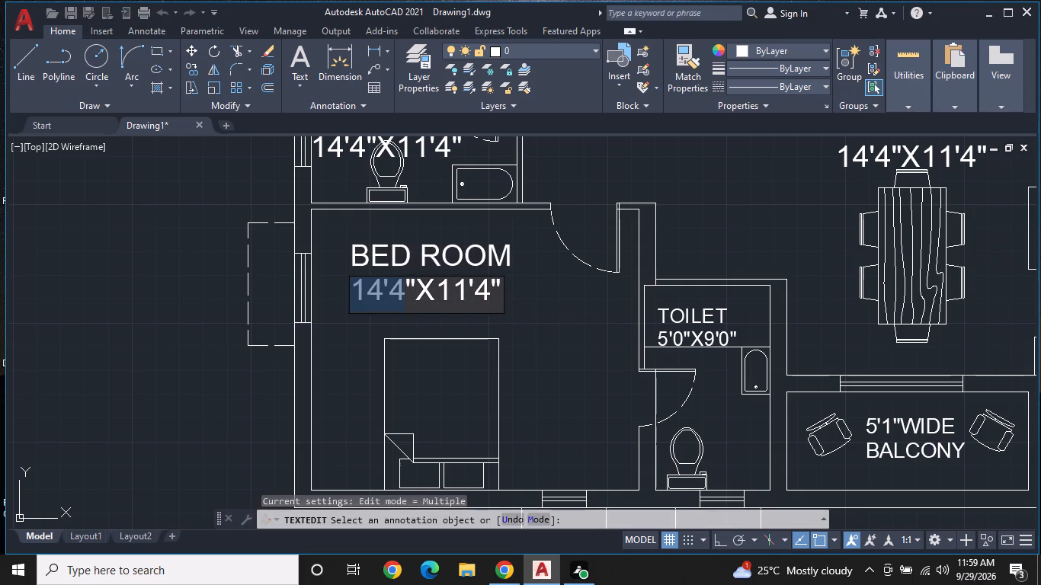
pyautogui.click(504, 289)
pyautogui.click(504, 289)
pyautogui.click(498, 290)
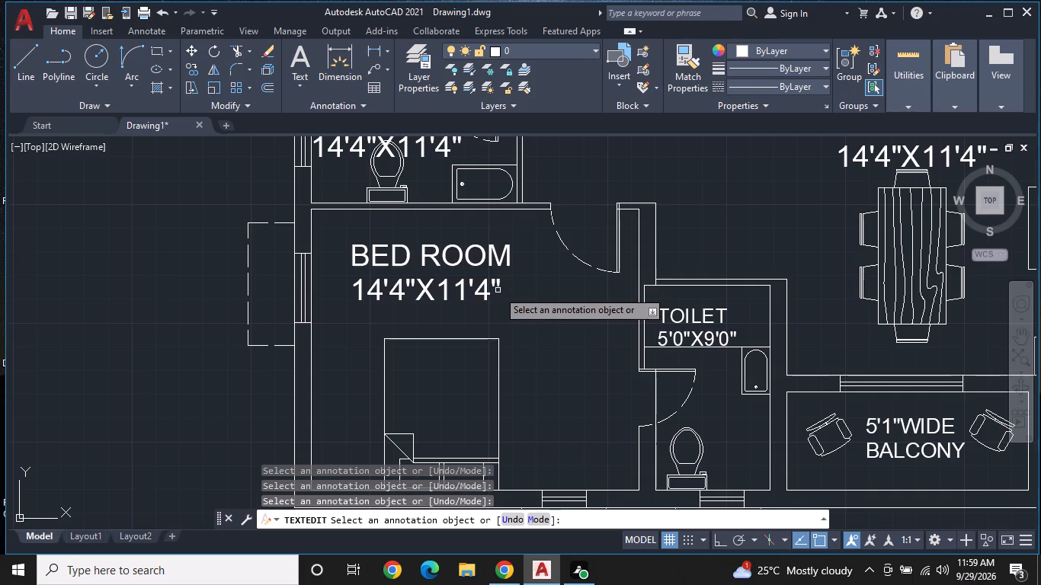
pyautogui.doubleClick(496, 283)
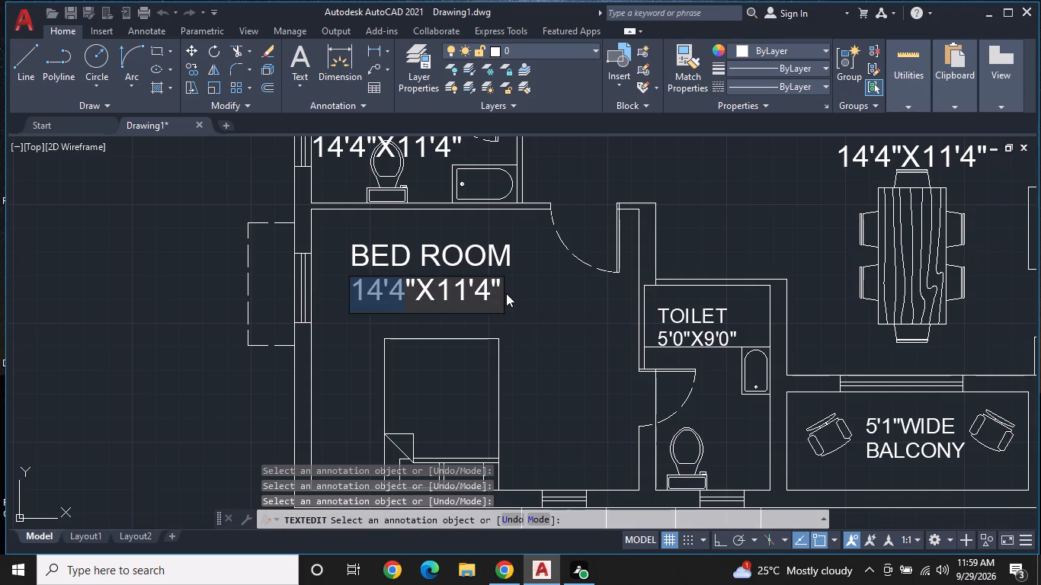
pyautogui.click(500, 296)
pyautogui.press('BackSpace')
pyautogui.press('BackSpace')
pyautogui.press('BackSpace')
pyautogui.press('BackSpace')
pyautogui.press('BackSpace')
pyautogui.press('BackSpace')
pyautogui.press('BackSpace')
pyautogui.press('BackSpace')
pyautogui.press('BackSpace')
pyautogui.press('BackSpace')
pyautogui.press('BackSpace')
pyautogui.press('BackSpace')
pyautogui.press('BackSpace')
pyautogui.press('BackSpace')
pyautogui.press('BackSpace')
pyautogui.press('BackSpace')
pyautogui.press('BackSpace')
pyautogui.press('BackSpace')
pyautogui.press('BackSpace')
pyautogui.press('BackSpace')
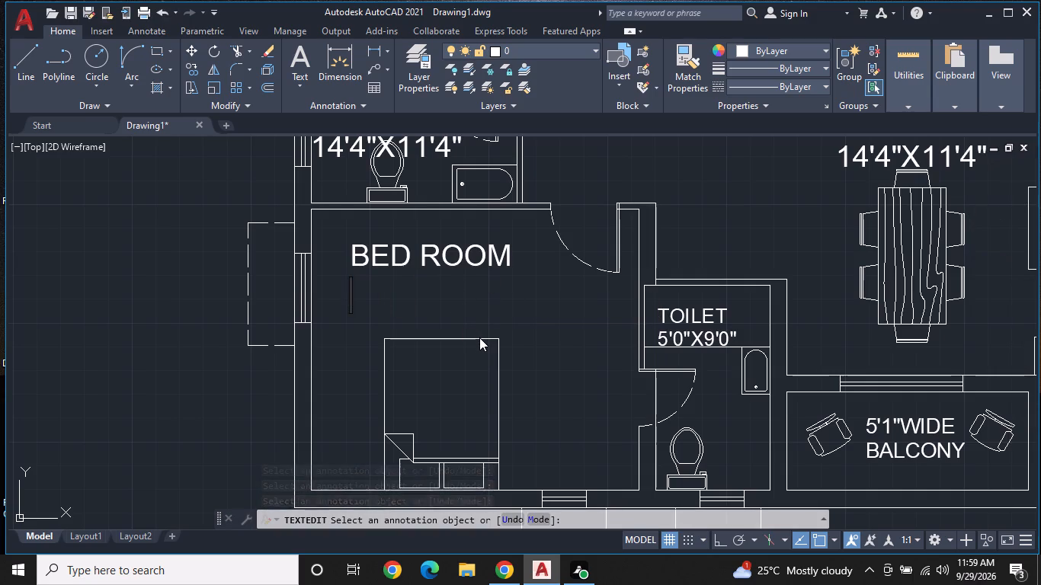
pyautogui.write("14'")
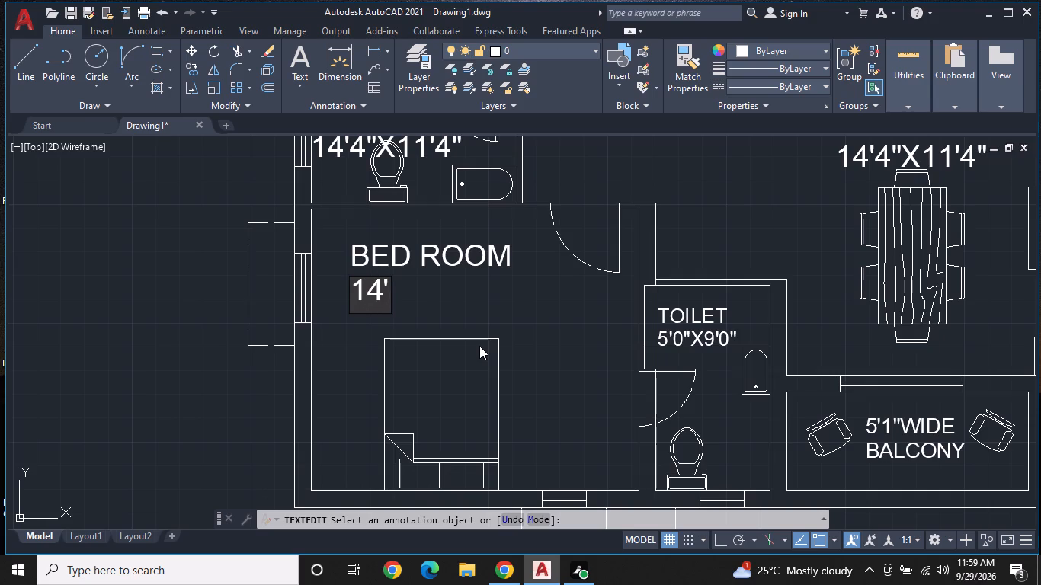
pyautogui.write('0"X')
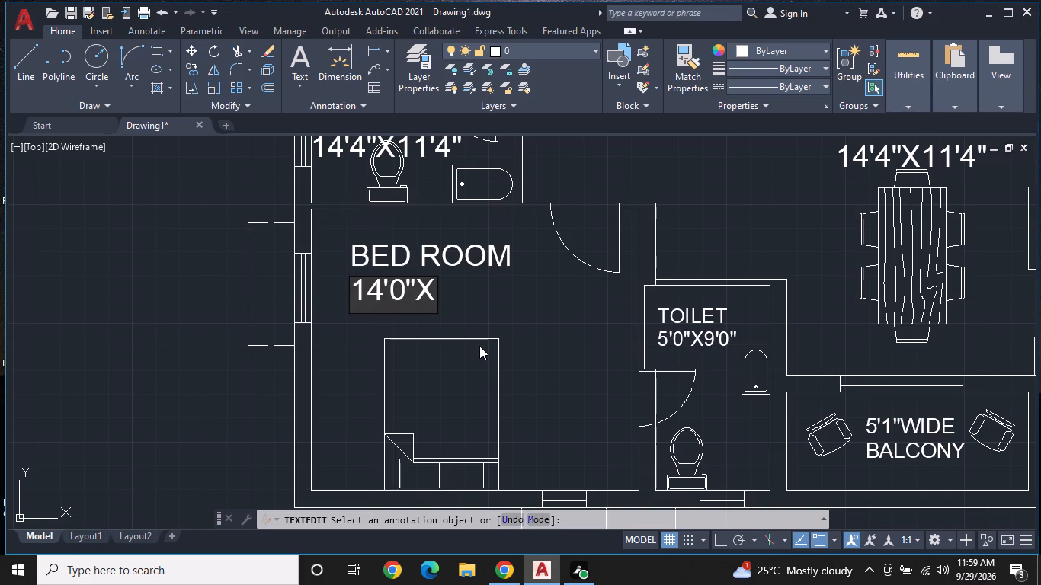
pyautogui.write('12\'4"')
pyautogui.press('Return')
pyautogui.press('Return')
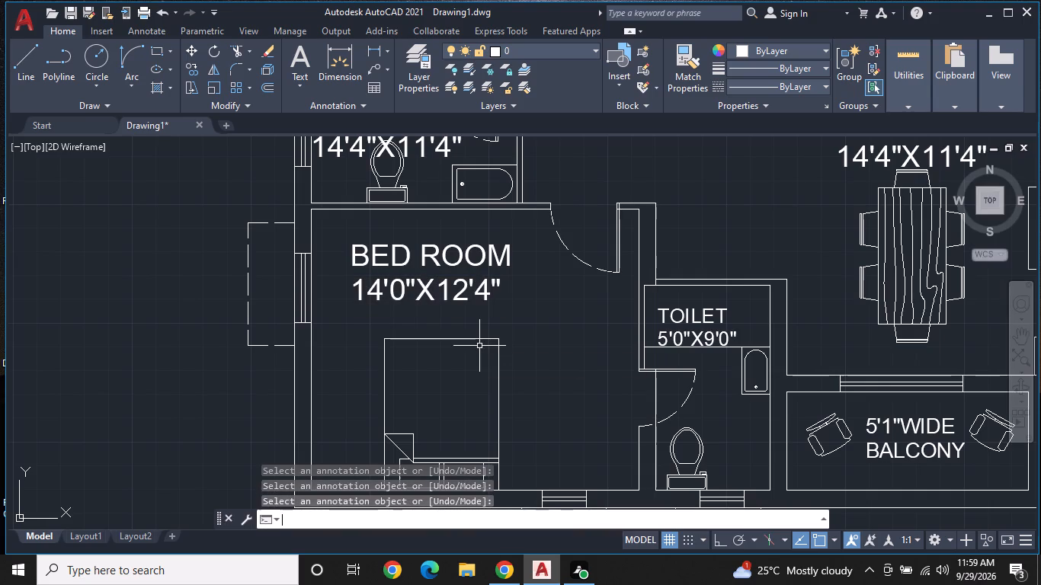
# Replace the BED ROOM name in the bathroom directly above the 14'0"X12'4" bedroom with TOILET.
pyautogui.moveTo(409, 233); pyautogui.dragTo(408, 366, button='middle')
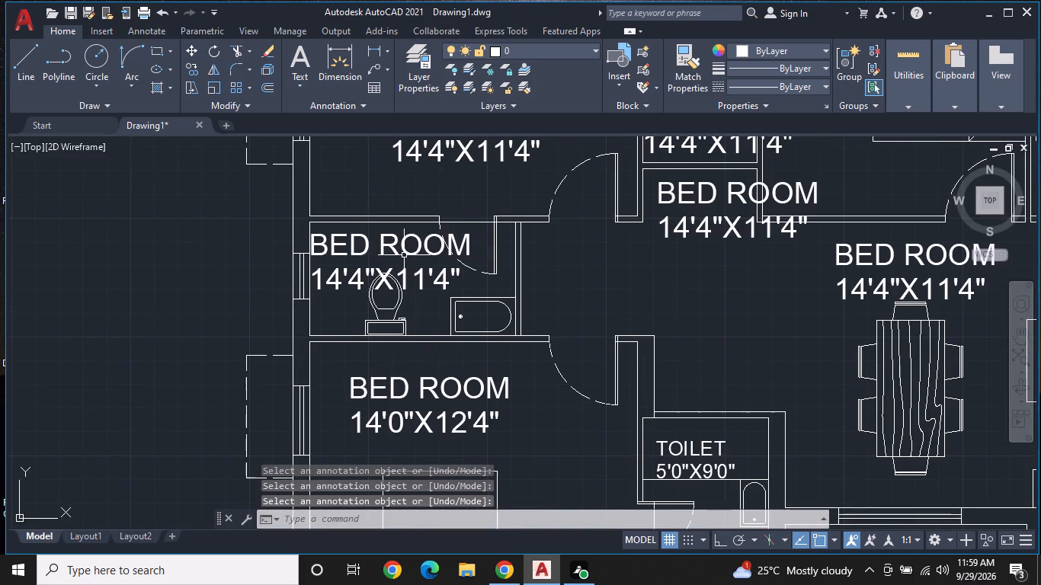
pyautogui.doubleClick(405, 250)
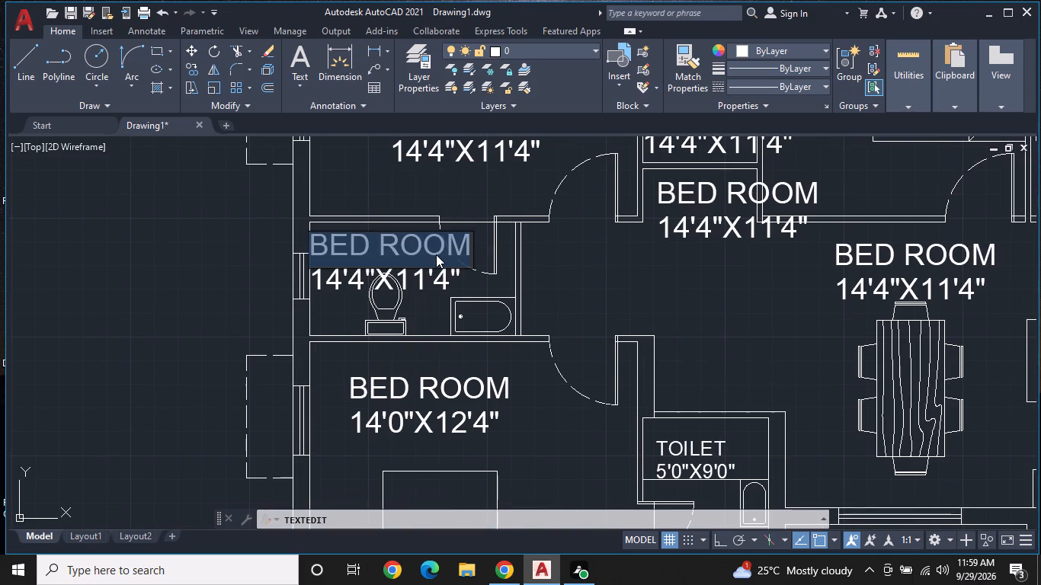
pyautogui.press('BackSpace')
pyautogui.write('TOILEY')
pyautogui.press('BackSpace')
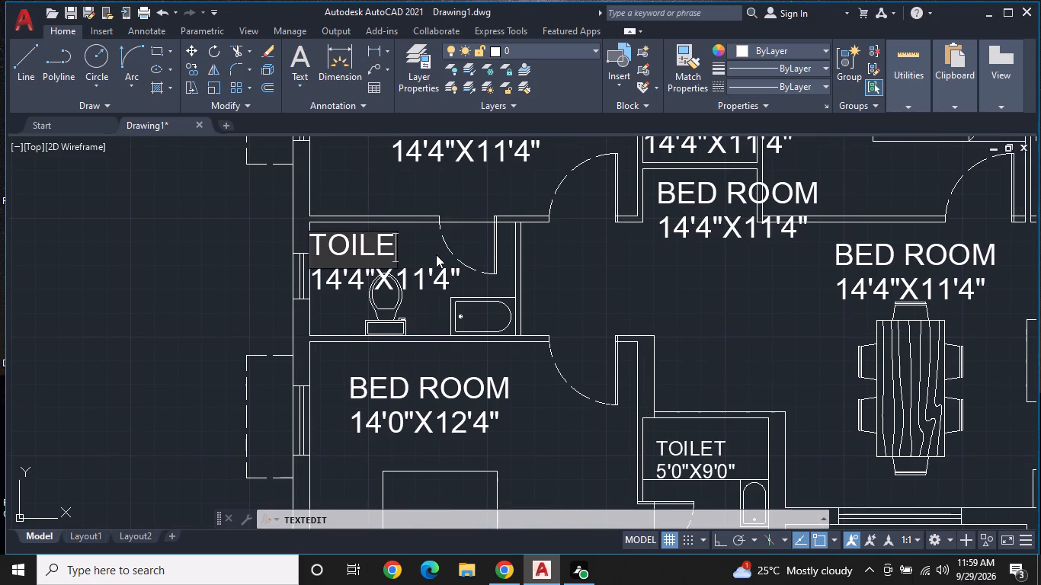
pyautogui.press('t')
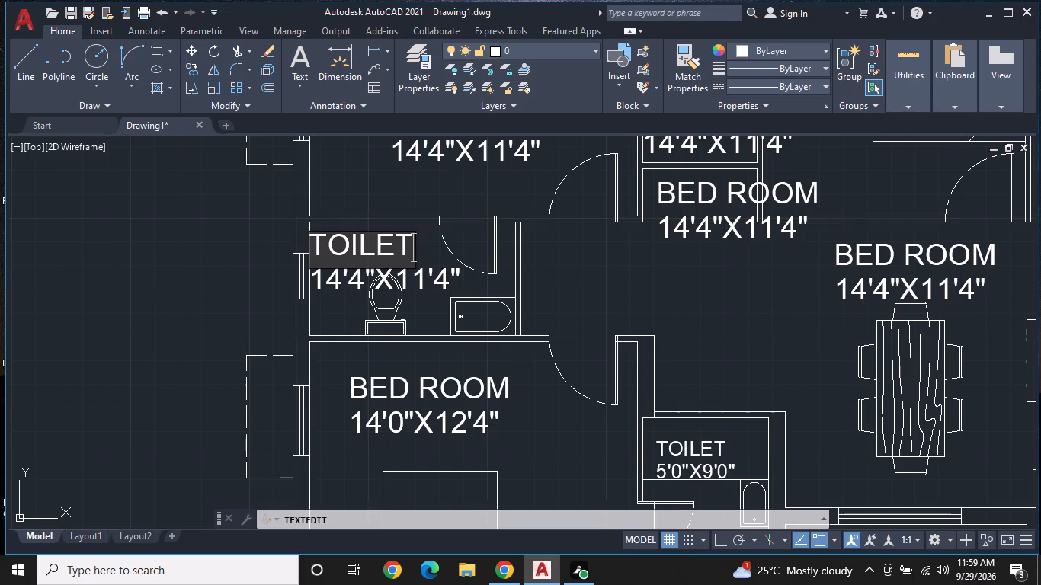
# Change the dimension line under TOILET in the bathroom above the 14'0"X12'4" bedroom to 9'0"X5'0".
pyautogui.click(438, 274)
pyautogui.doubleClick(440, 274)
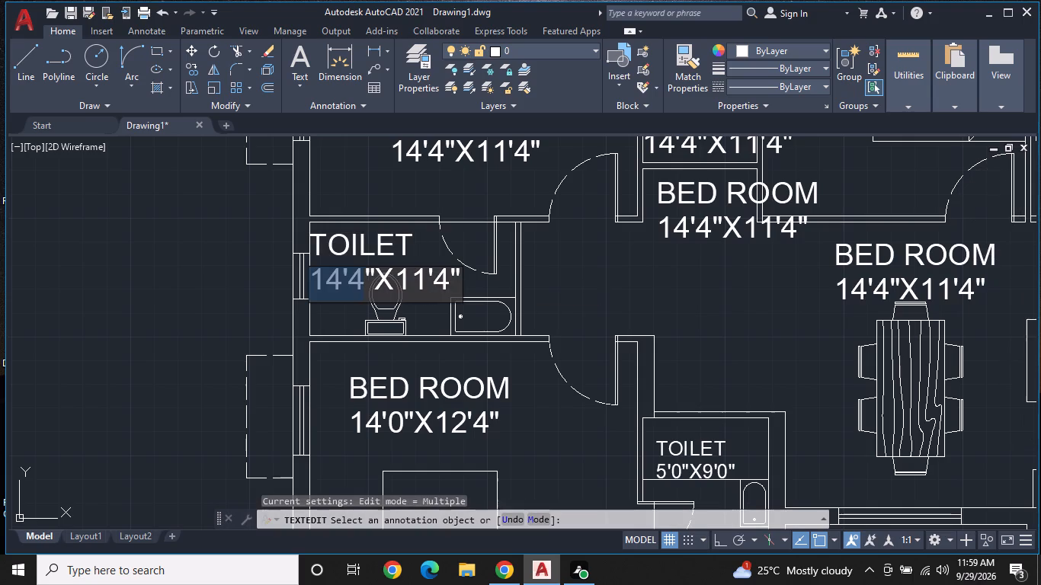
pyautogui.click(460, 273)
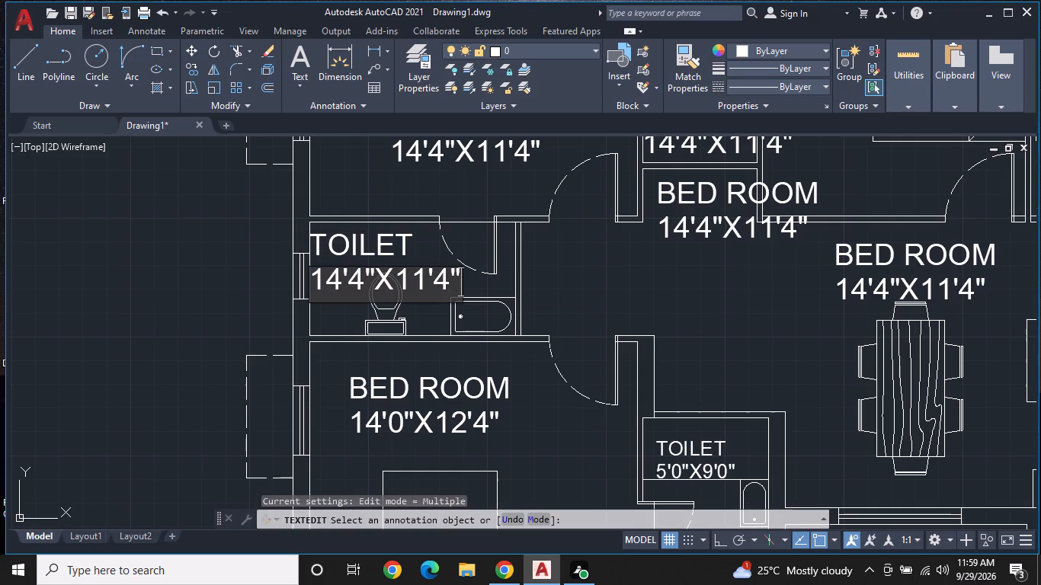
pyautogui.press('BackSpace')
pyautogui.press('BackSpace')
pyautogui.press('BackSpace')
pyautogui.press('BackSpace')
pyautogui.press('BackSpace')
pyautogui.press('BackSpace')
pyautogui.press('BackSpace')
pyautogui.press('BackSpace')
pyautogui.press('BackSpace')
pyautogui.press('BackSpace')
pyautogui.press('BackSpace')
pyautogui.press('BackSpace')
pyautogui.press('BackSpace')
pyautogui.press('BackSpace')
pyautogui.press('BackSpace')
pyautogui.press('BackSpace')
pyautogui.press('BackSpace')
pyautogui.press('BackSpace')
pyautogui.press('BackSpace')
pyautogui.press('BackSpace')
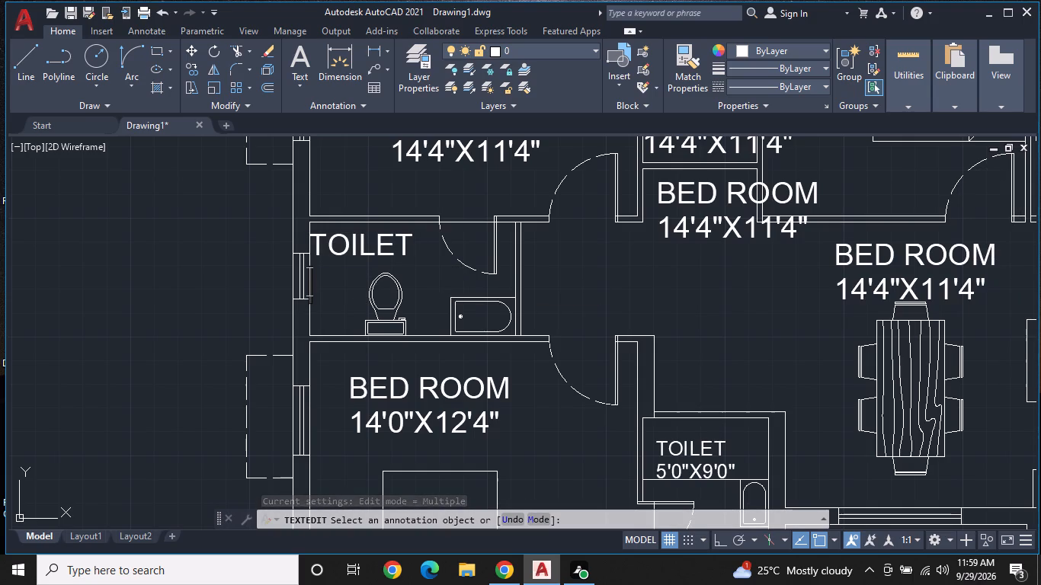
pyautogui.write("9'")
pyautogui.write('0"')
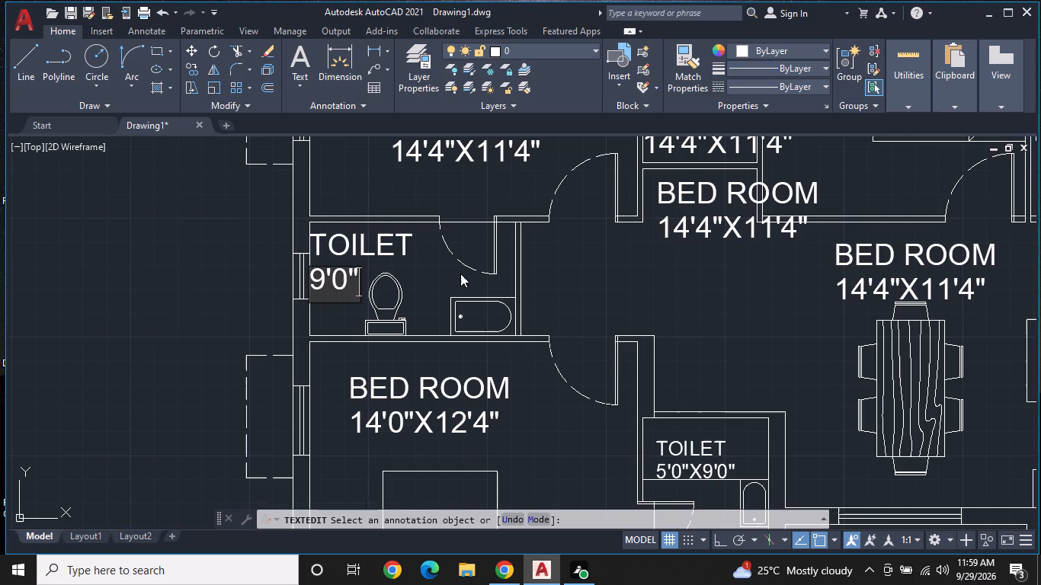
pyautogui.write("X5'")
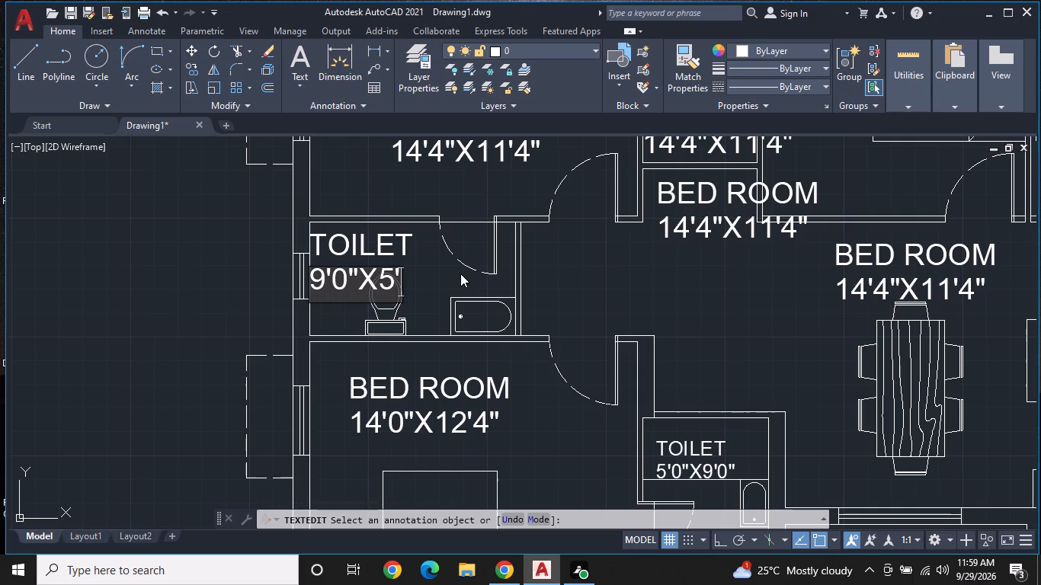
pyautogui.write('0"')
pyautogui.press('Return')
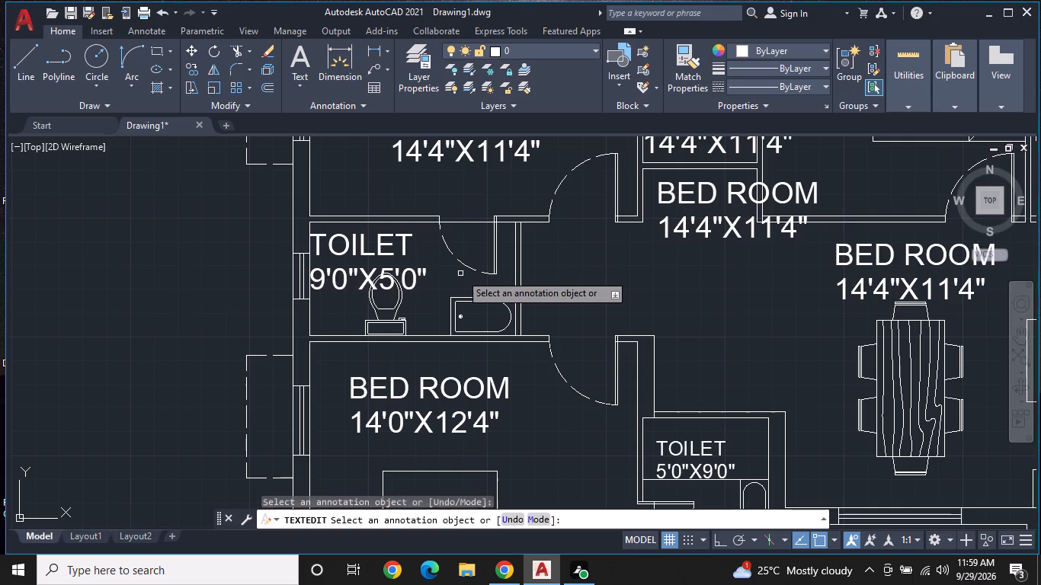
pyautogui.press('Escape')
# Scale down the TOILET and 9'0"X5'0" texts together about the upper line's insertion point to fit the bathroom.
pyautogui.click(329, 248)
pyautogui.click(331, 269)
pyautogui.rightClick(331, 269)
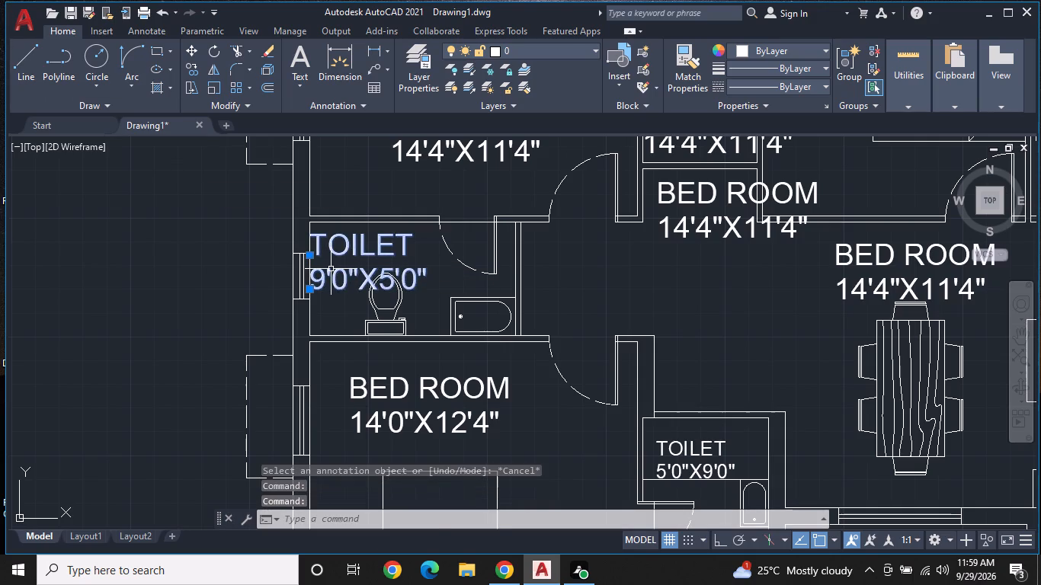
pyautogui.click(380, 347)
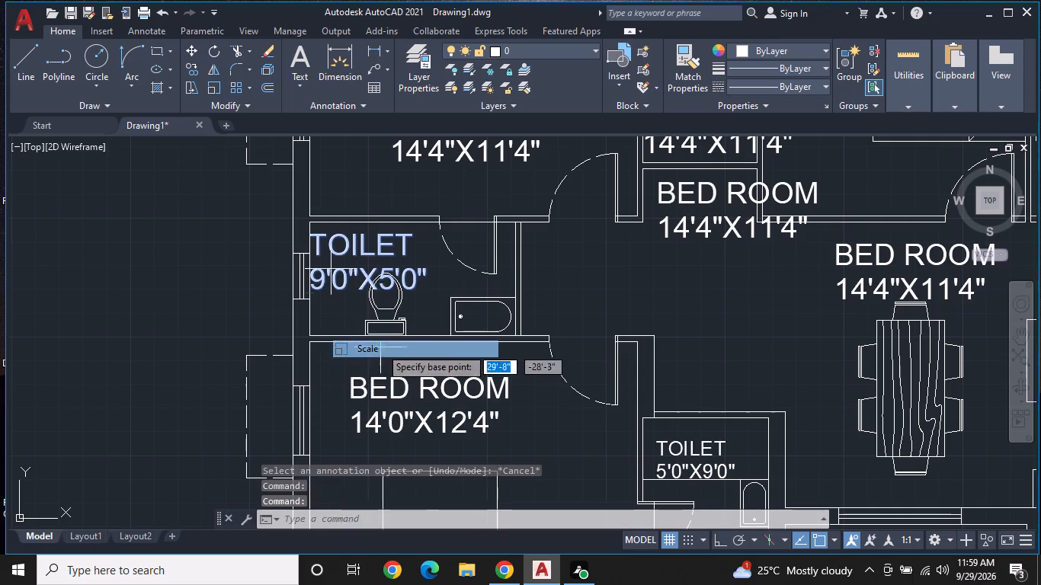
pyautogui.click(312, 253)
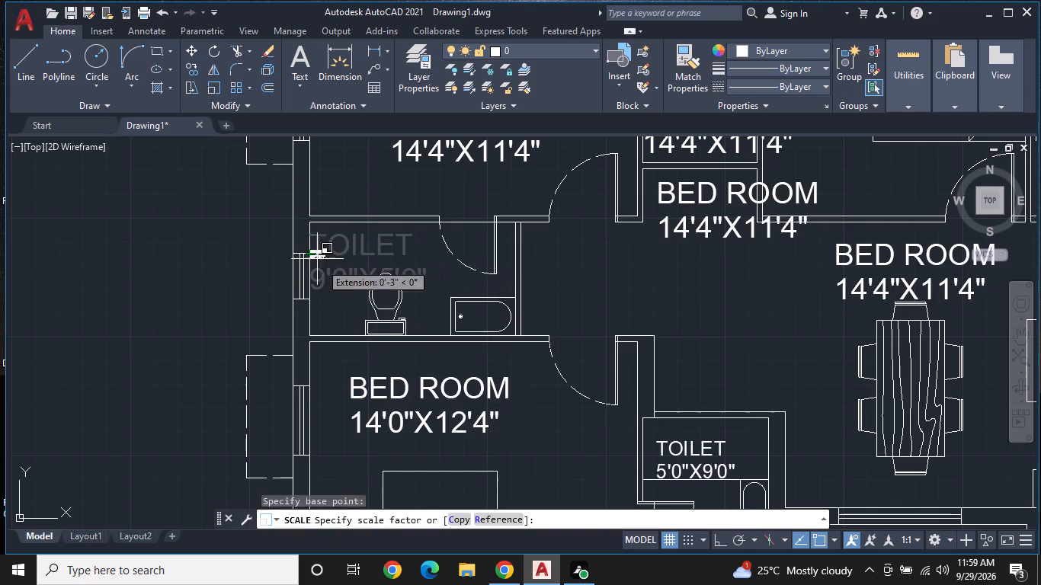
pyautogui.click(348, 273)
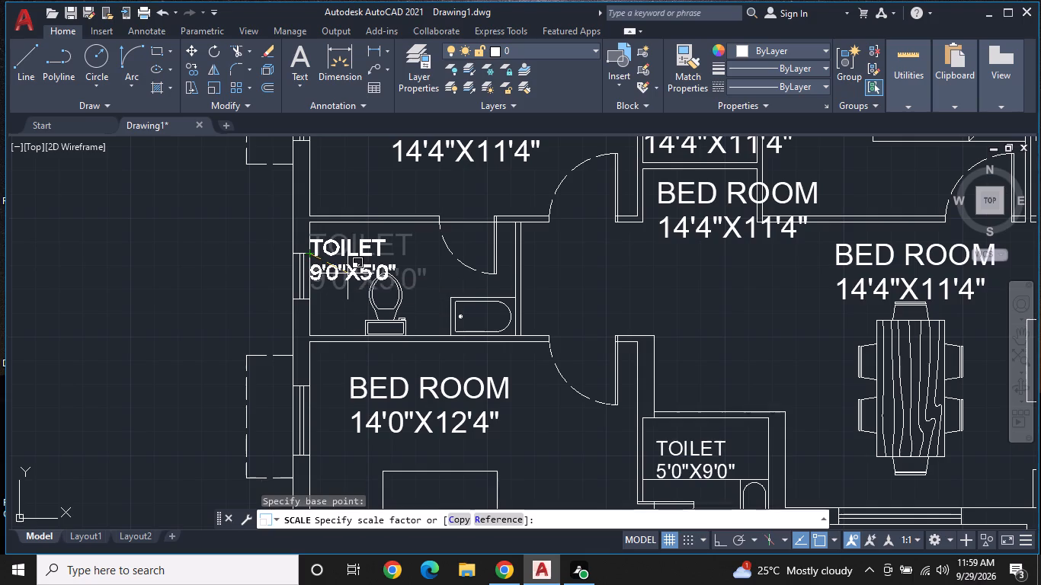
# Erase the 14'4"X11'4" dimension line under BED ROOM in the small niche between the two upper bedrooms.
pyautogui.moveTo(448, 267); pyautogui.dragTo(264, 299, button='middle')
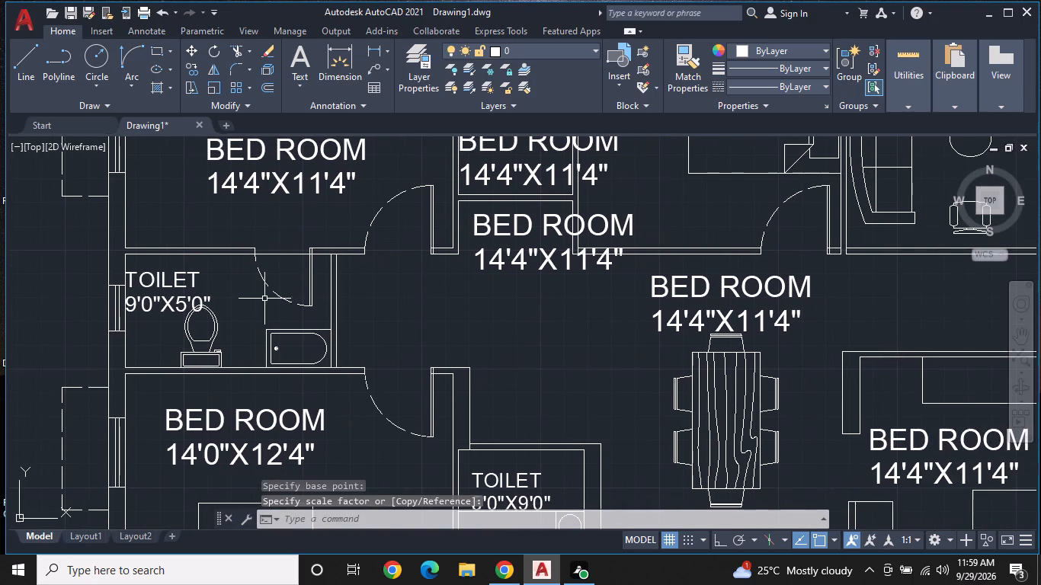
pyautogui.click(594, 230)
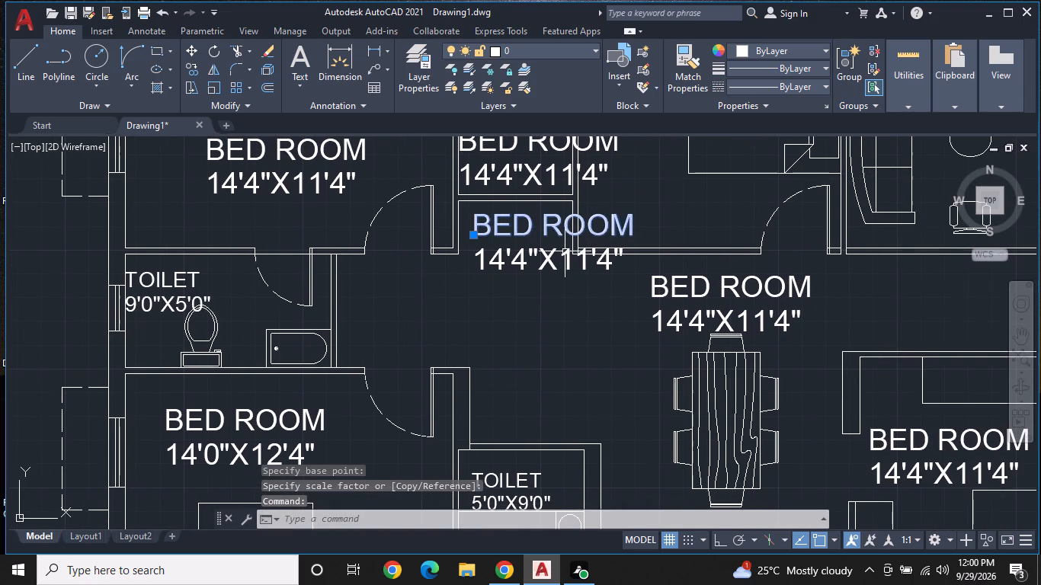
pyautogui.click(561, 254)
pyautogui.press('Escape')
pyautogui.click(545, 260)
pyautogui.rightClick(545, 260)
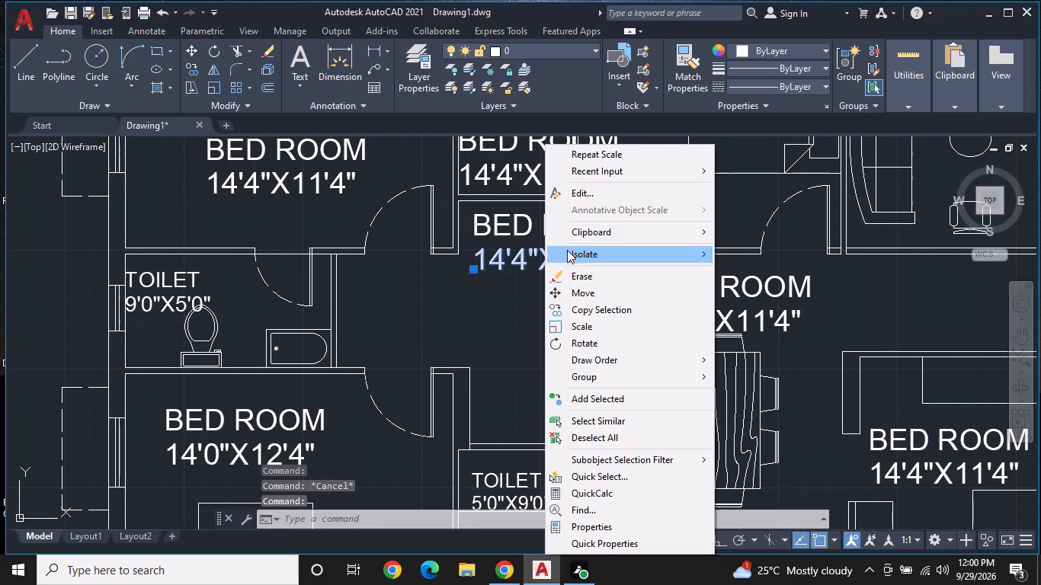
pyautogui.click(578, 274)
# Replace the BED ROOM name in the small niche between the bedrooms with PUJA.
pyautogui.click(550, 229)
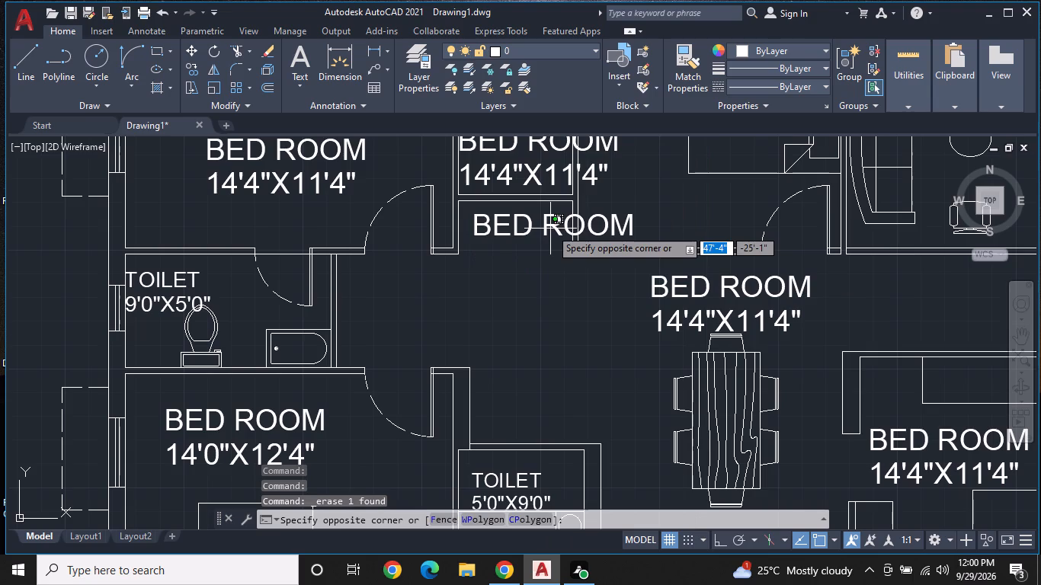
pyautogui.doubleClick(550, 229)
pyautogui.click(559, 225)
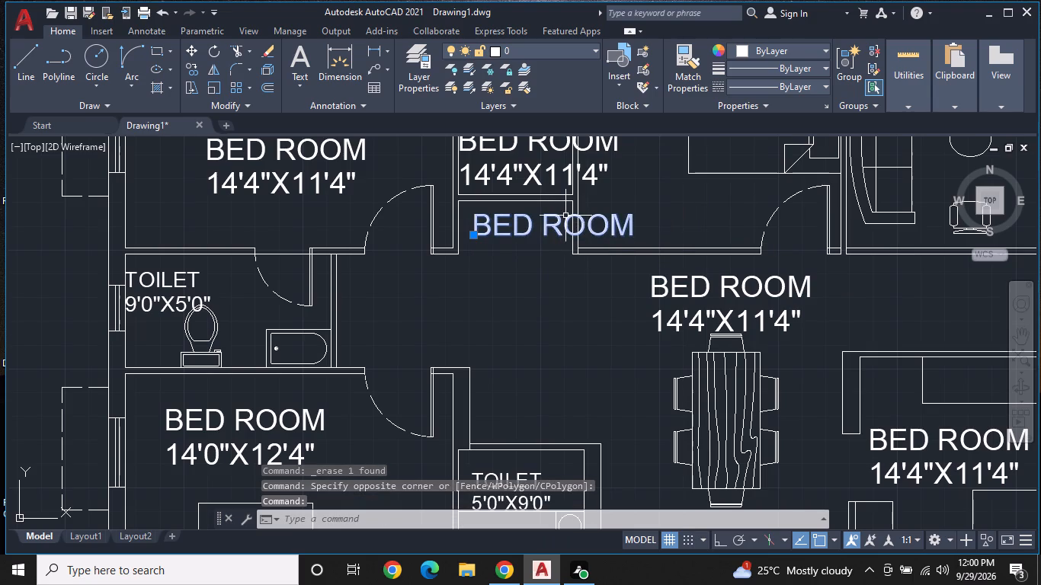
pyautogui.doubleClick(567, 227)
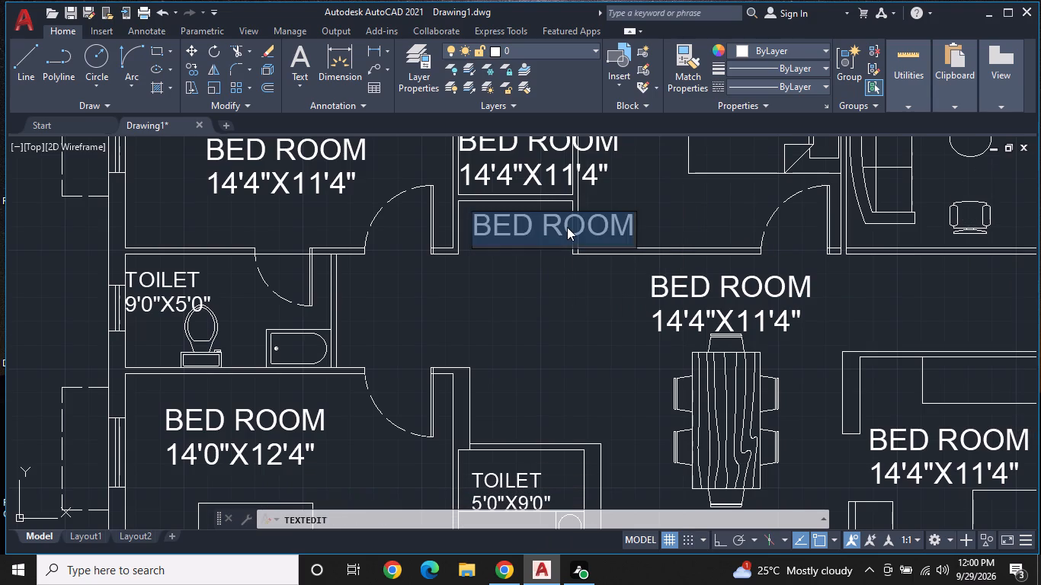
pyautogui.press('BackSpace')
pyautogui.write('PUKA')
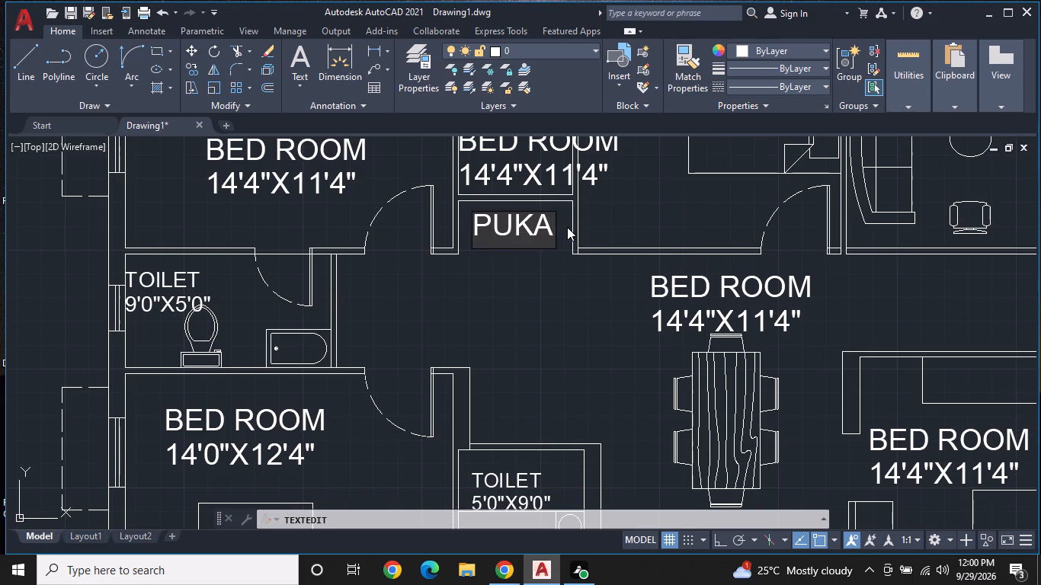
pyautogui.press('BackSpace')
pyautogui.press('BackSpace')
pyautogui.write('JA')
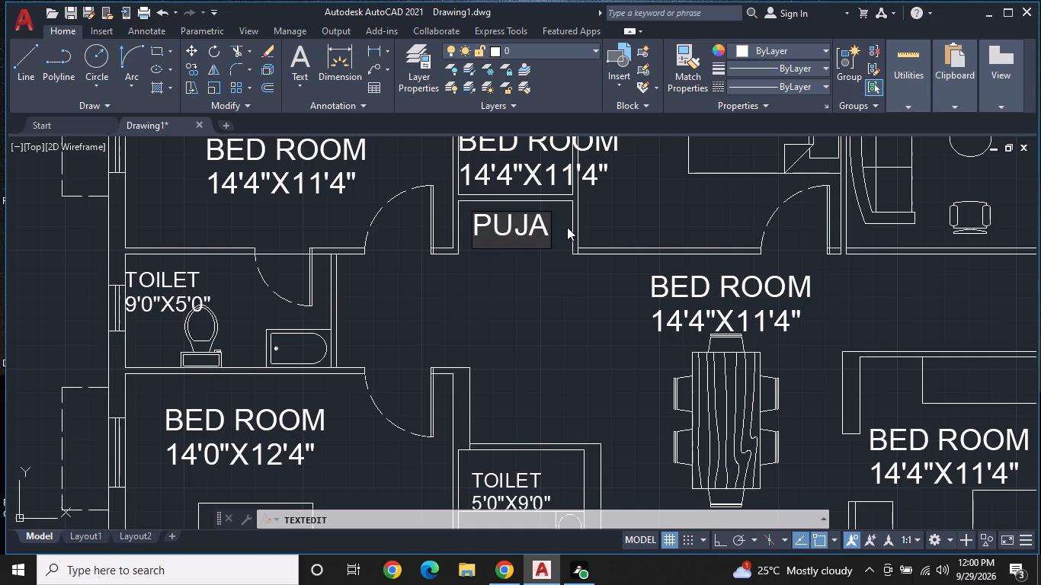
pyautogui.press('Return')
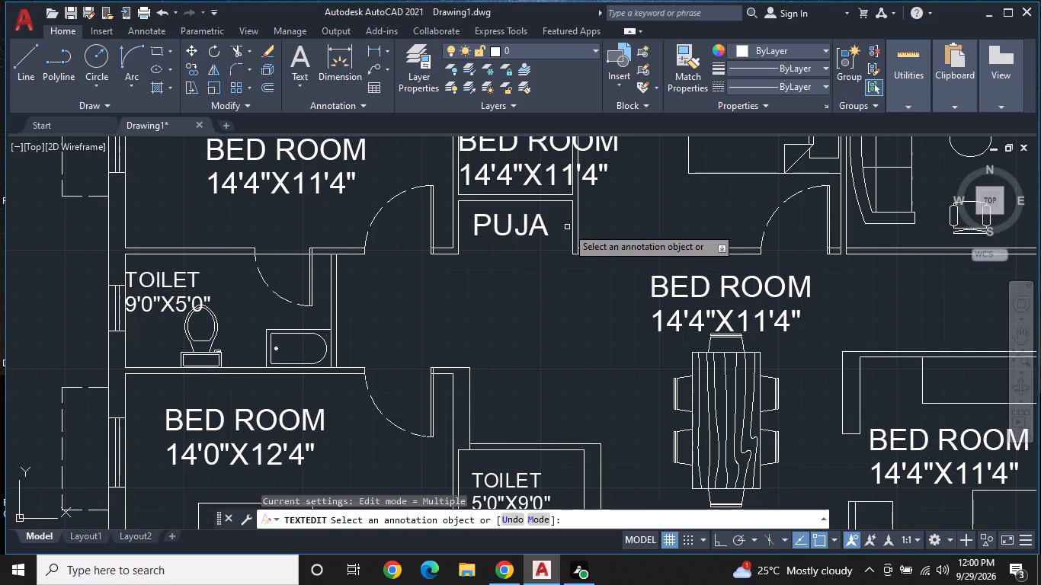
# Replace the BED ROOM name in the bathroom directly above the PUJA niche with TOILET.
pyautogui.moveTo(566, 248); pyautogui.dragTo(561, 333, button='middle')
pyautogui.doubleClick(549, 227)
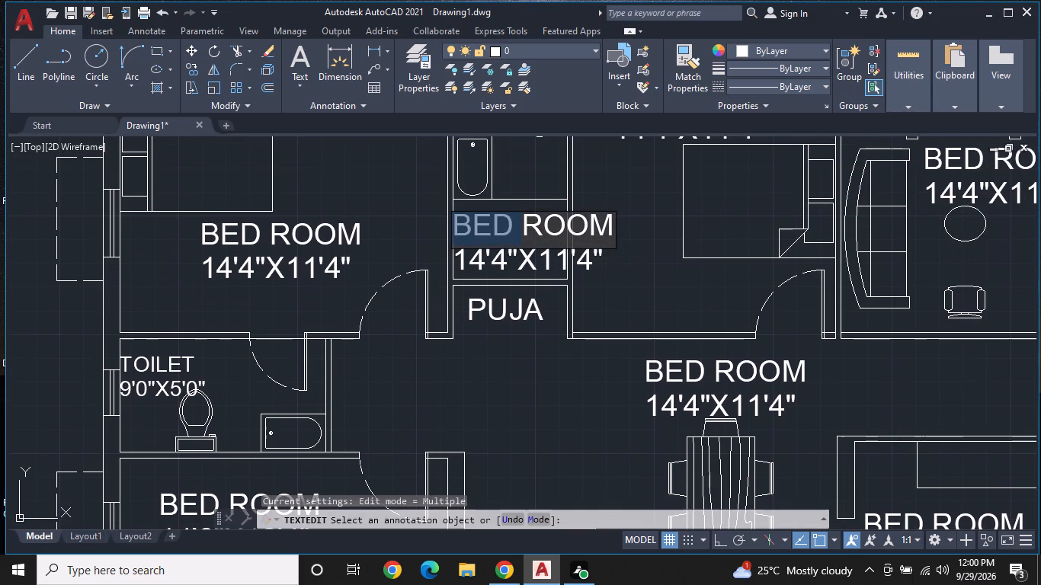
pyautogui.click(614, 235)
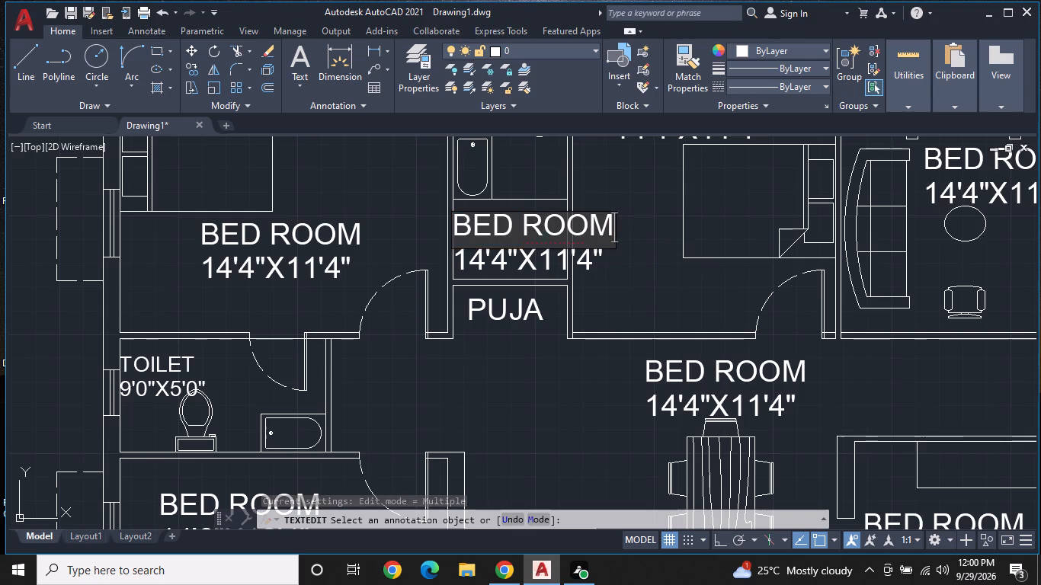
pyautogui.press('BackSpace')
pyautogui.press('BackSpace')
pyautogui.press('BackSpace')
pyautogui.press('BackSpace')
pyautogui.press('BackSpace')
pyautogui.press('BackSpace')
pyautogui.press('BackSpace')
pyautogui.press('BackSpace')
pyautogui.press('BackSpace')
pyautogui.press('BackSpace')
pyautogui.press('BackSpace')
pyautogui.press('BackSpace')
pyautogui.press('BackSpace')
pyautogui.press('BackSpace')
pyautogui.press('BackSpace')
pyautogui.press('BackSpace')
pyautogui.press('BackSpace')
pyautogui.press('BackSpace')
pyautogui.press('BackSpace')
pyautogui.press('BackSpace')
pyautogui.write('TOILET')
pyautogui.press('space')
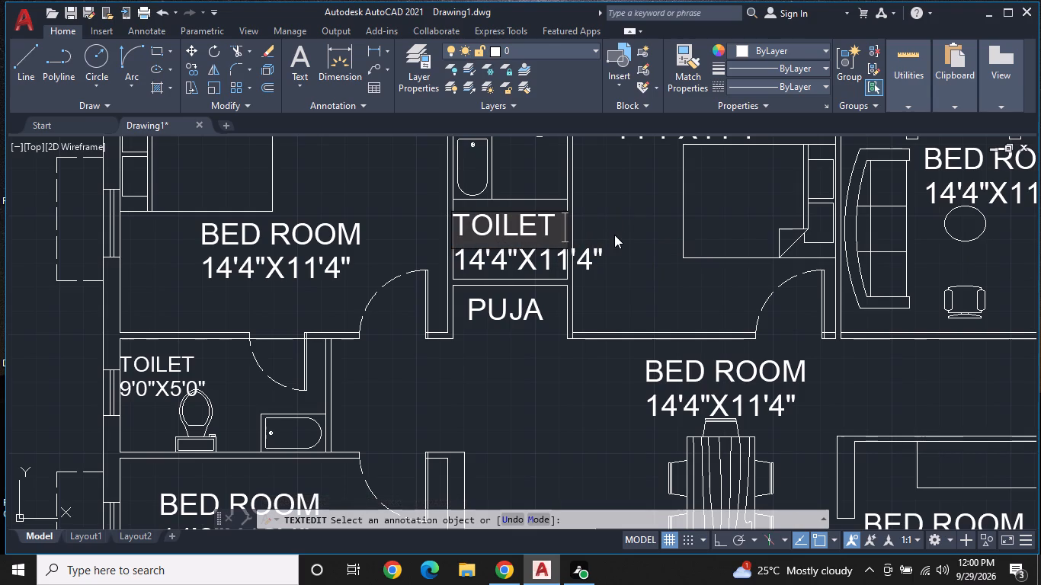
# Change the dimension line under TOILET in the bathroom above the PUJA niche to 5'0"X9'0".
pyautogui.doubleClick(588, 255)
pyautogui.doubleClick(588, 255)
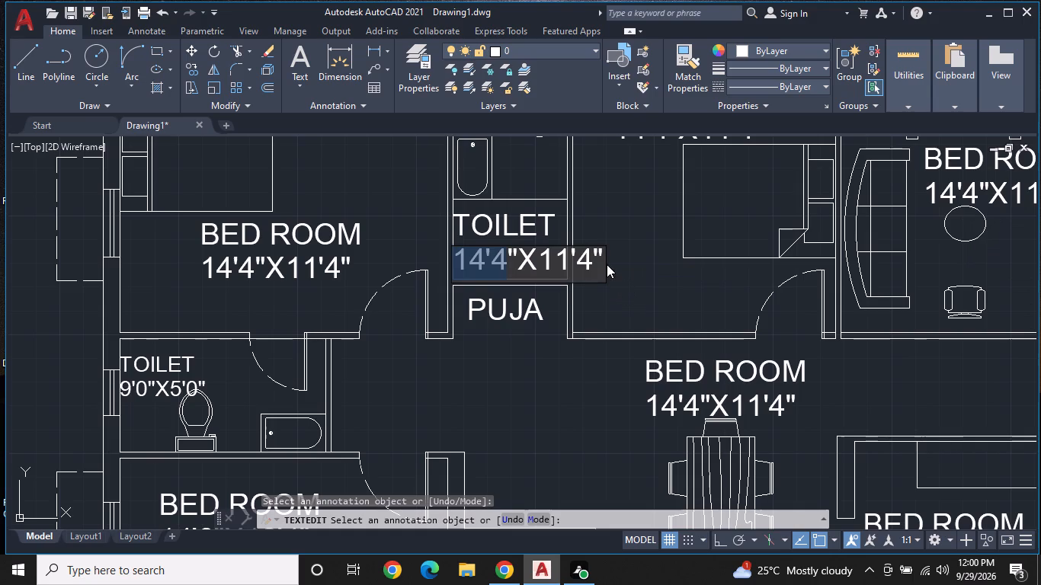
pyautogui.click(607, 264)
pyautogui.click(601, 263)
pyautogui.doubleClick(599, 253)
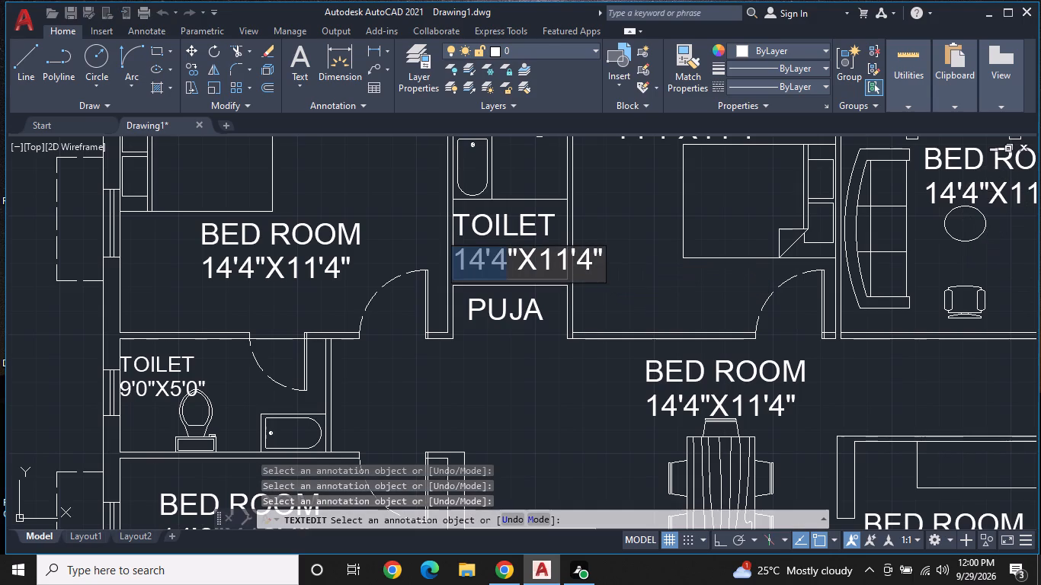
pyautogui.press('BackSpace')
pyautogui.press('BackSpace')
pyautogui.press('BackSpace')
pyautogui.press('BackSpace')
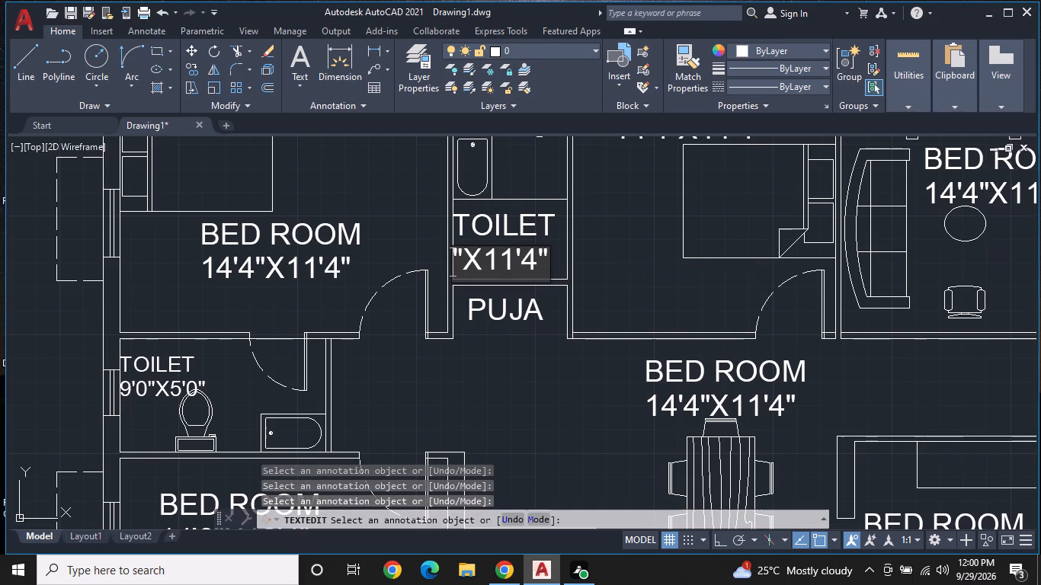
pyautogui.click(547, 255)
pyautogui.press('BackSpace')
pyautogui.press('BackSpace')
pyautogui.press('BackSpace')
pyautogui.press('BackSpace')
pyautogui.press('BackSpace')
pyautogui.press('BackSpace')
pyautogui.press('BackSpace')
pyautogui.press('BackSpace')
pyautogui.press('BackSpace')
pyautogui.press('BackSpace')
pyautogui.press('BackSpace')
pyautogui.press('BackSpace')
pyautogui.press('BackSpace')
pyautogui.press('BackSpace')
pyautogui.press('BackSpace')
pyautogui.press('BackSpace')
pyautogui.press('BackSpace')
pyautogui.press('BackSpace')
pyautogui.press('BackSpace')
pyautogui.press('BackSpace')
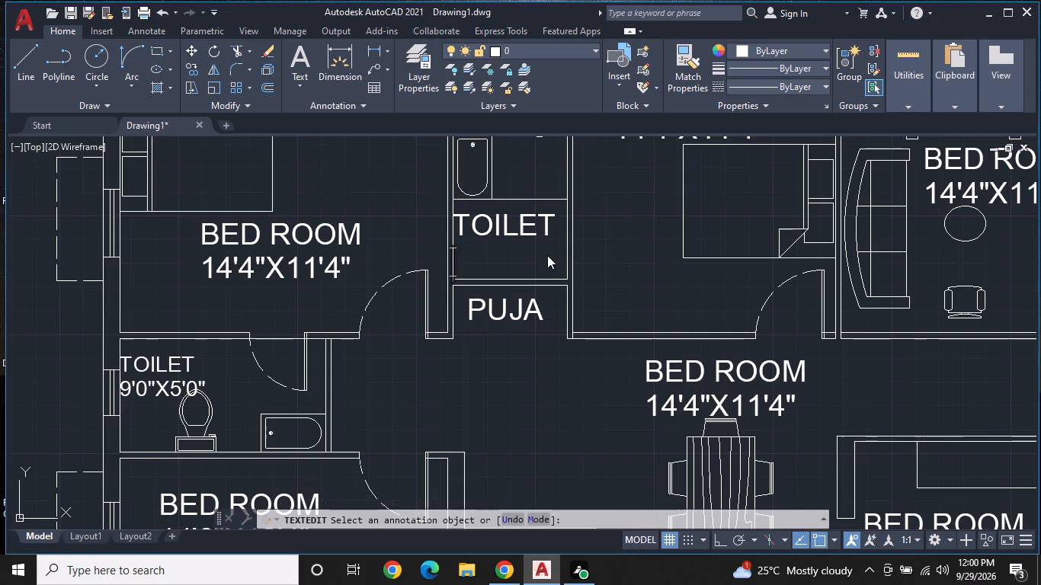
pyautogui.write('5\'0"X')
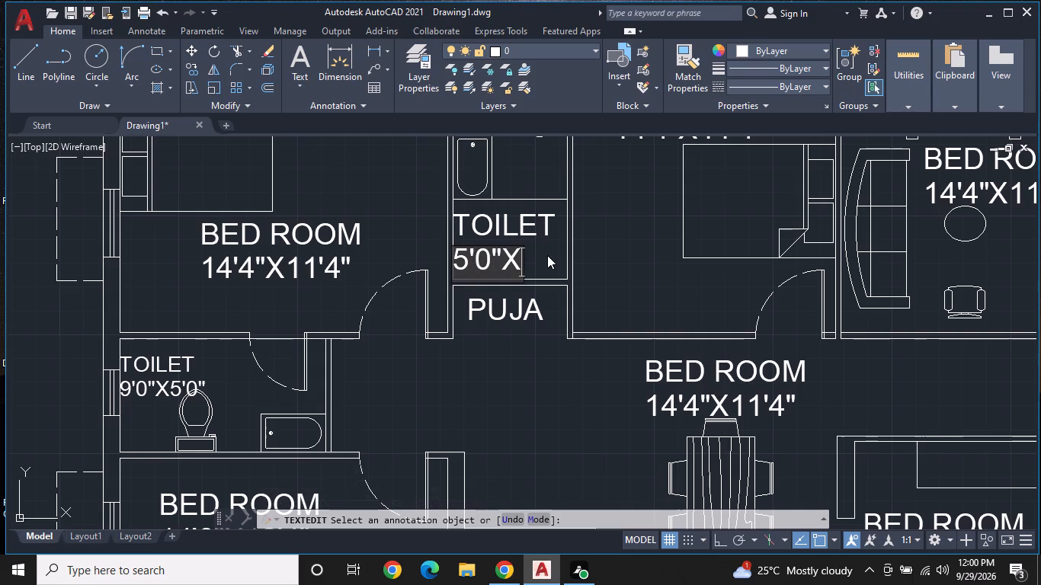
pyautogui.write('9\'0"')
pyautogui.press('Return')
pyautogui.press('Escape')
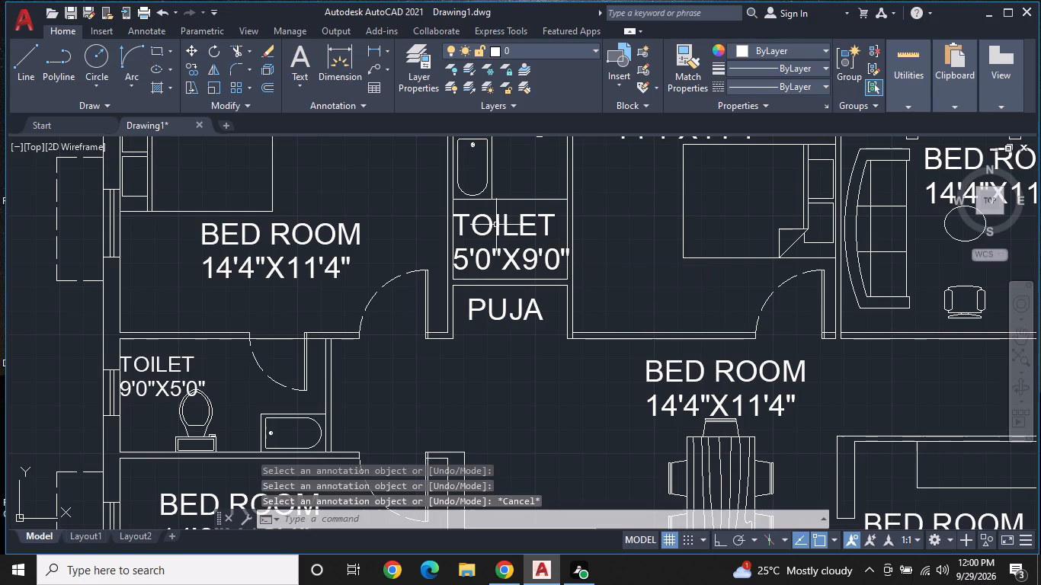
# Replace the BED ROOM name above the dining table with DINING.
pyautogui.scroll(-2, 585, 292)
pyautogui.moveTo(603, 297); pyautogui.dragTo(397, 283, button='middle')
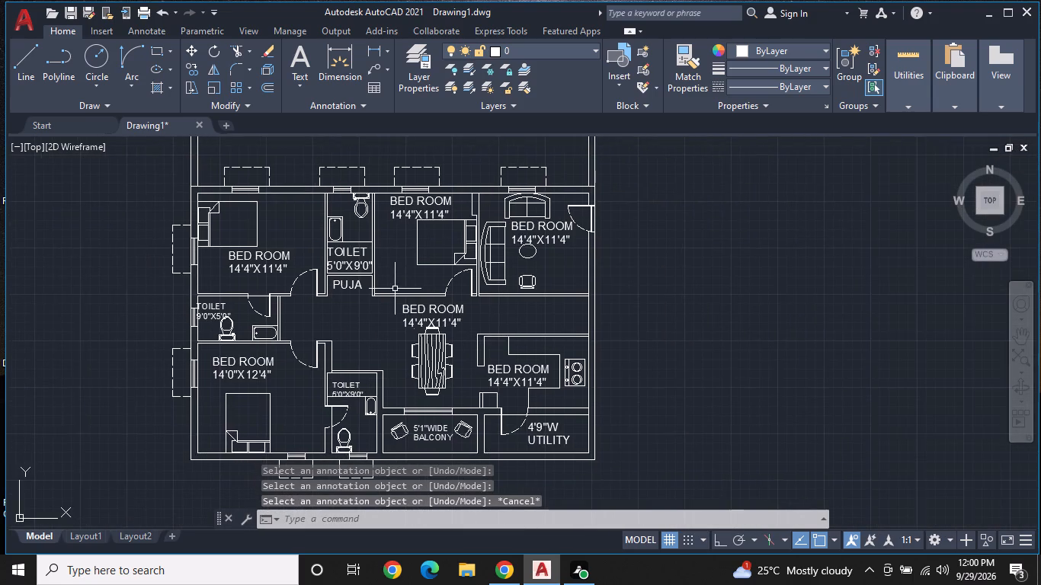
pyautogui.scroll(2, 433, 357)
pyautogui.doubleClick(492, 241)
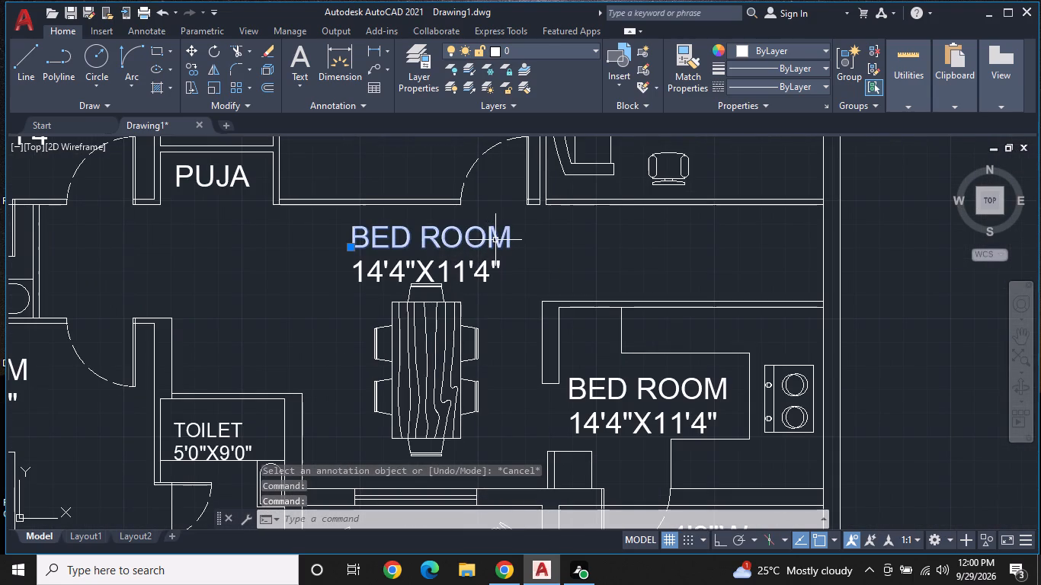
pyautogui.click(506, 235)
pyautogui.doubleClick(506, 235)
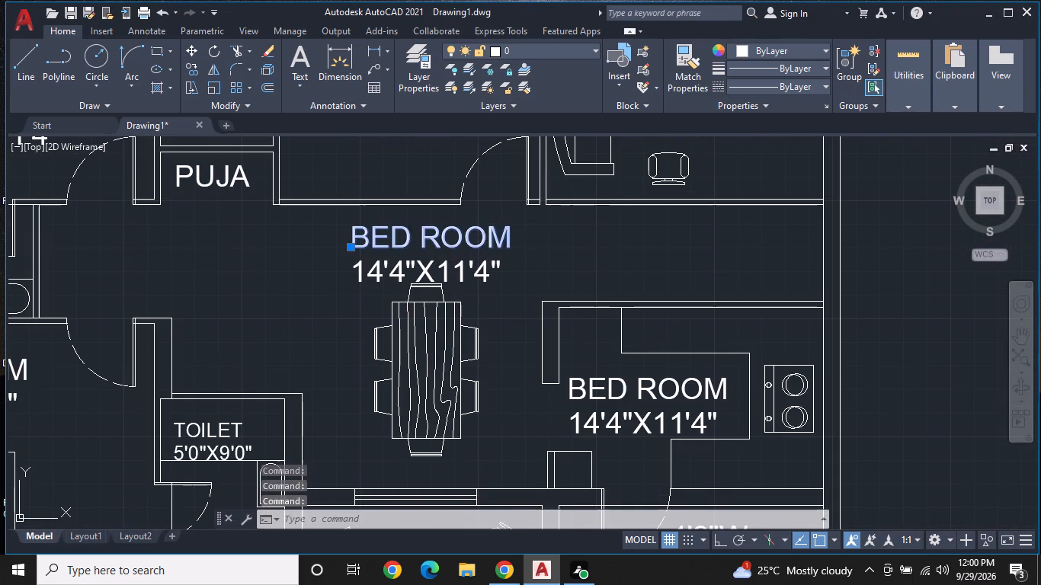
pyautogui.press('BackSpace')
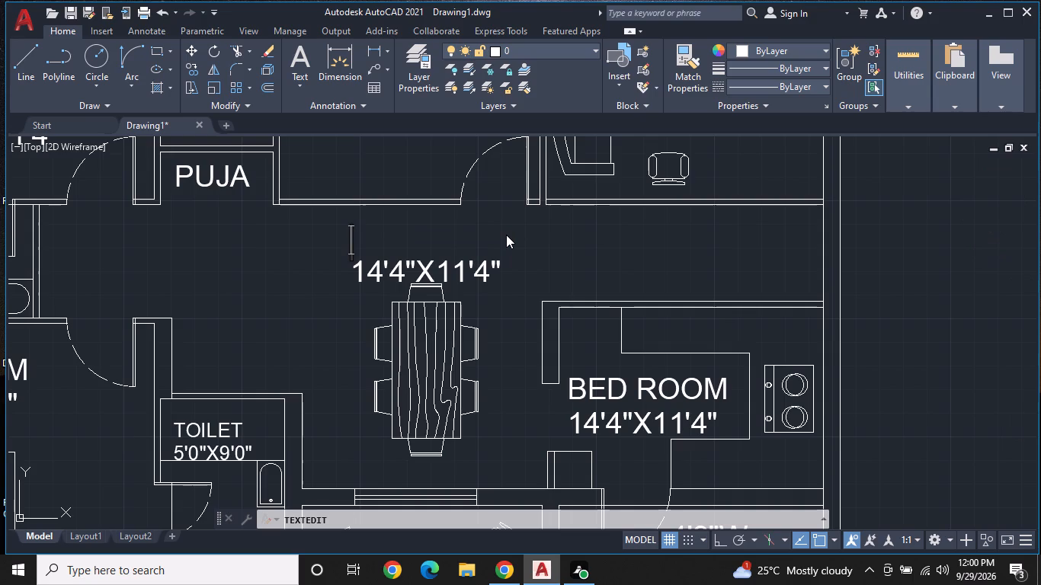
pyautogui.write('DINING')
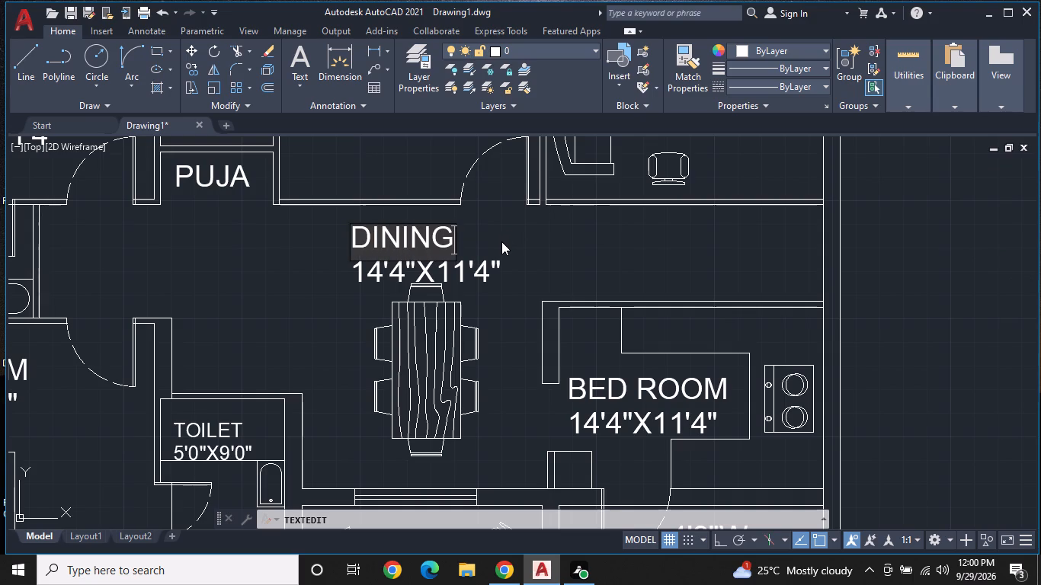
# Change the dimension line under DINING, above the dining table, to 10'7"X12'7".
pyautogui.click(481, 259)
pyautogui.doubleClick(481, 263)
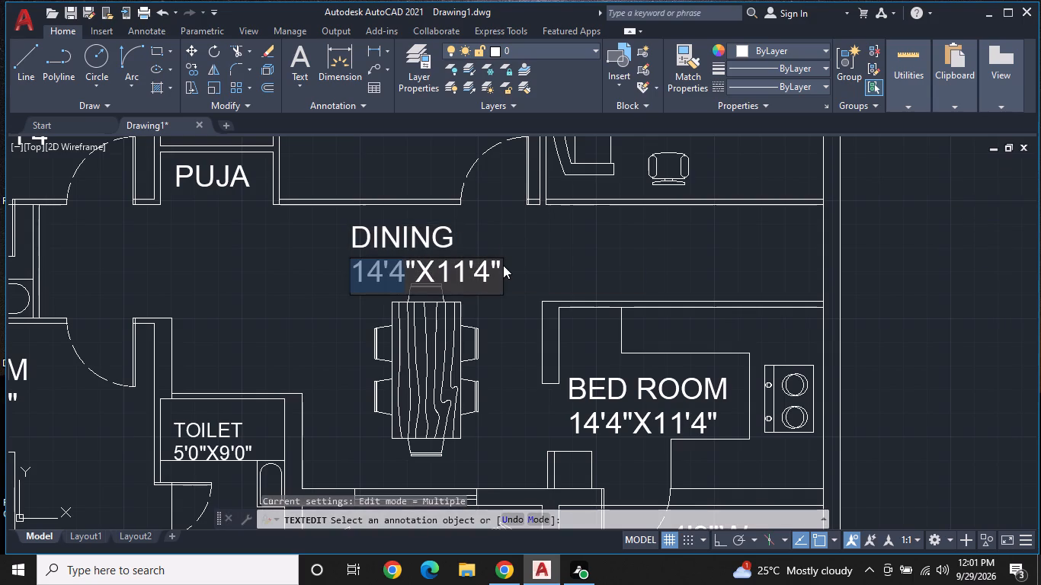
pyautogui.click(504, 264)
pyautogui.click(502, 263)
pyautogui.doubleClick(502, 263)
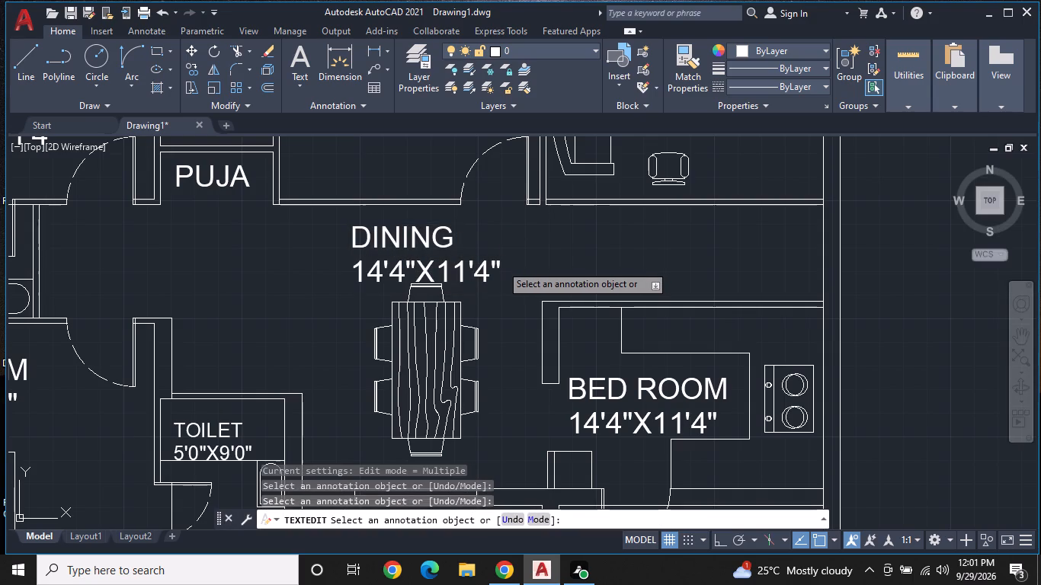
pyautogui.click(501, 264)
pyautogui.press('BackSpace')
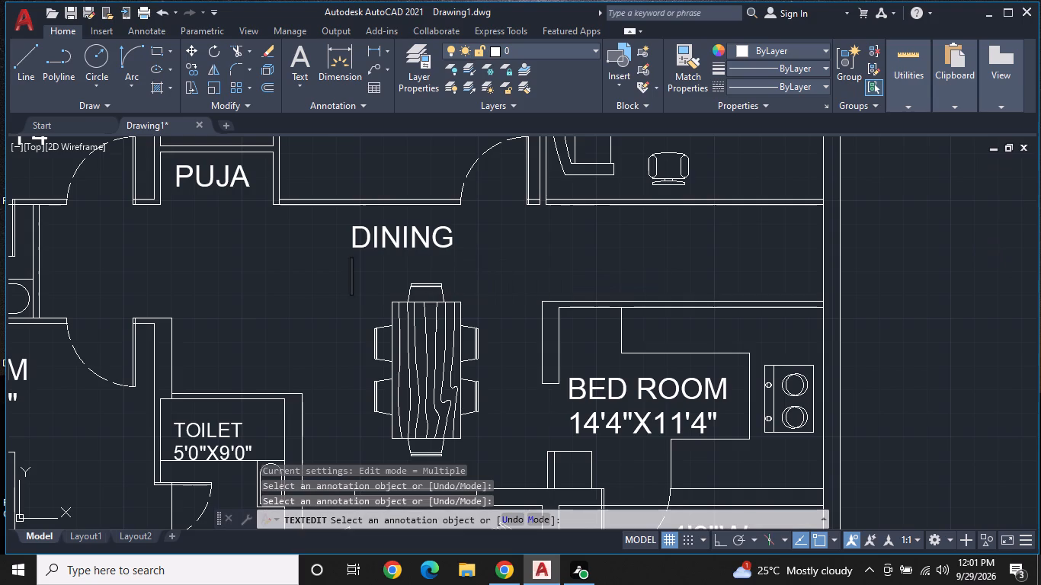
pyautogui.press('Up')
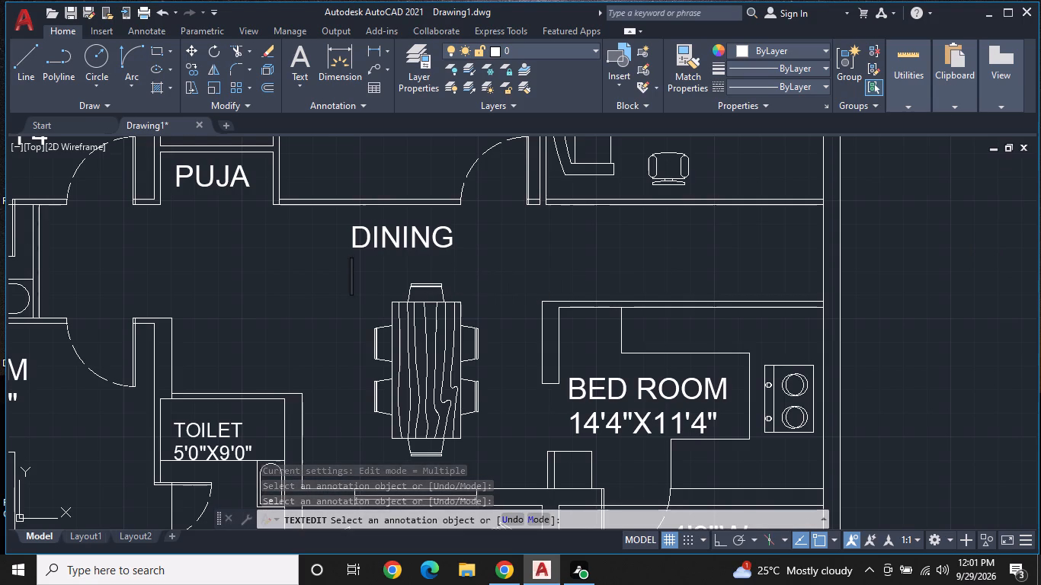
pyautogui.write('10')
pyautogui.press("'")
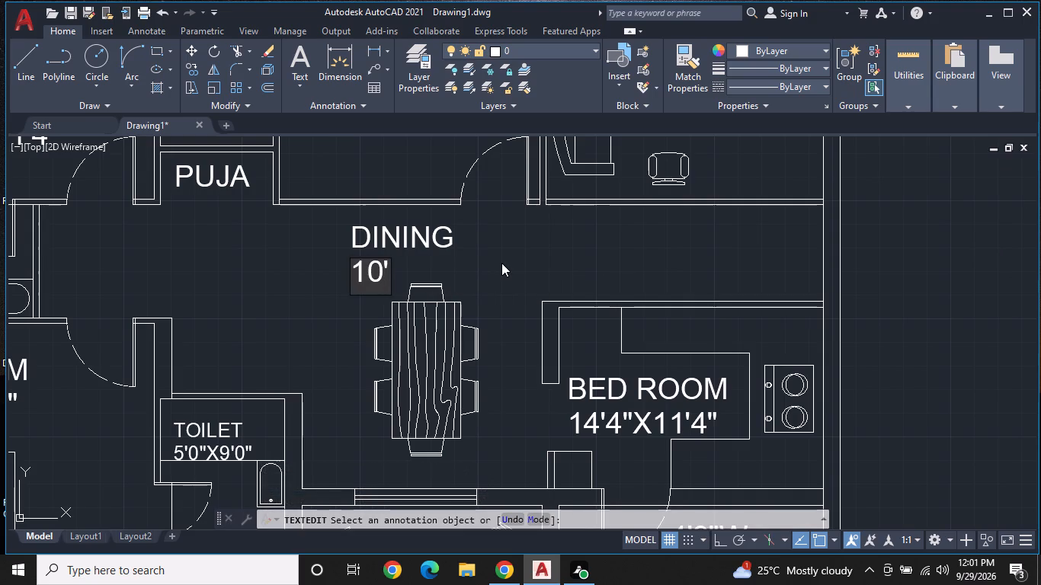
pyautogui.write('7"X')
pyautogui.write('12\'7"')
pyautogui.press('Return')
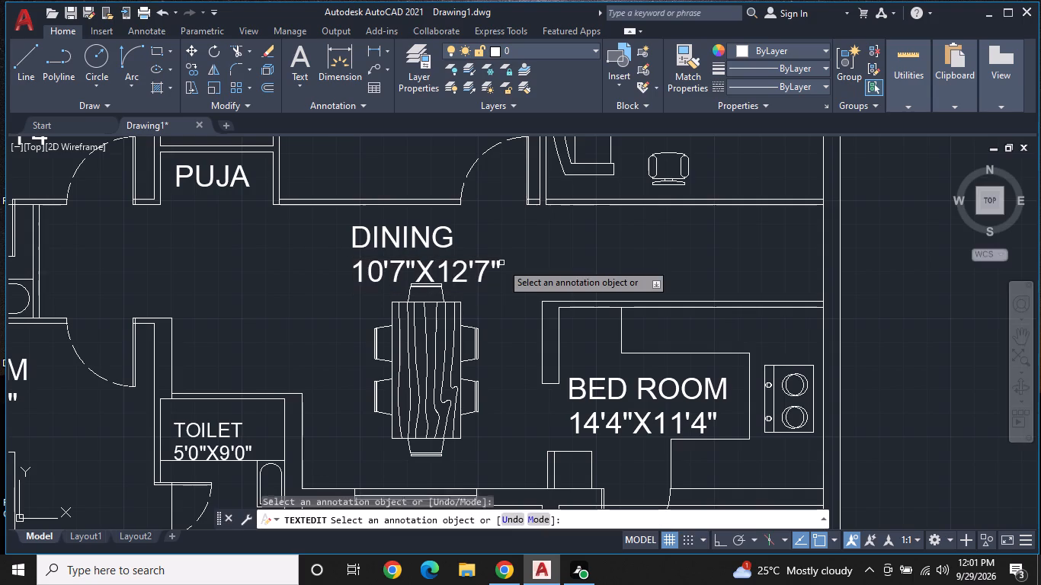
# Replace the BED ROOM name in the room with the cooking hob with KITCHEN.
pyautogui.click(700, 389)
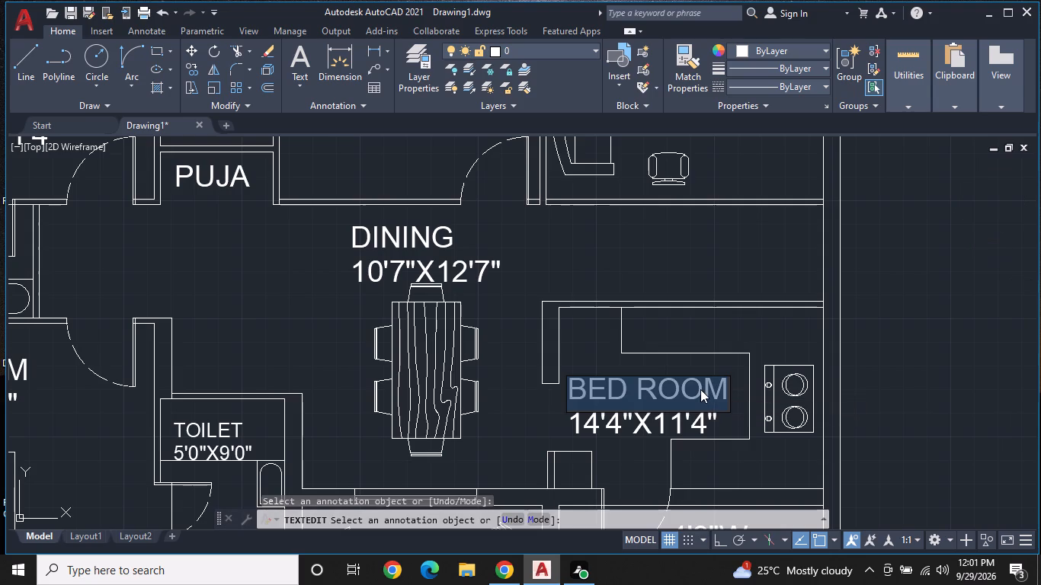
pyautogui.press('BackSpace')
pyautogui.write('KITCHEN')
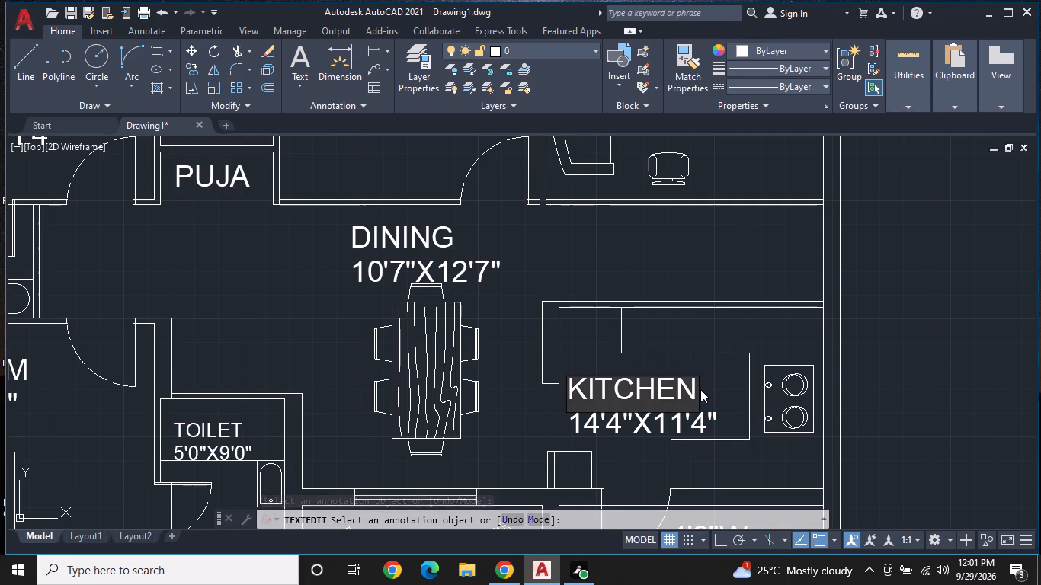
pyautogui.click(693, 422)
# Change the dimension line under KITCHEN to 11'0"X8'0".
pyautogui.click(693, 422)
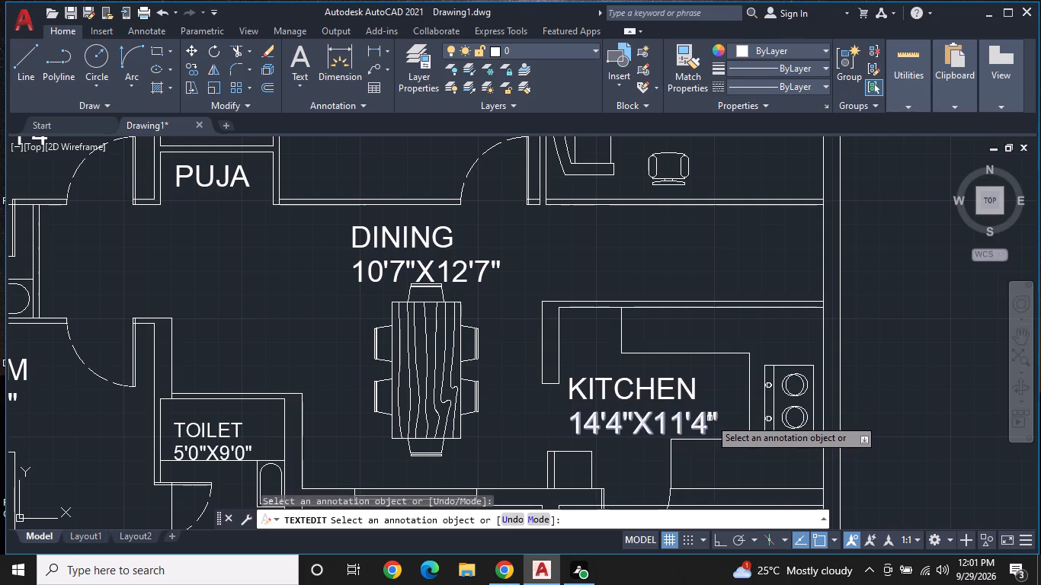
pyautogui.click(709, 418)
pyautogui.press('BackSpace')
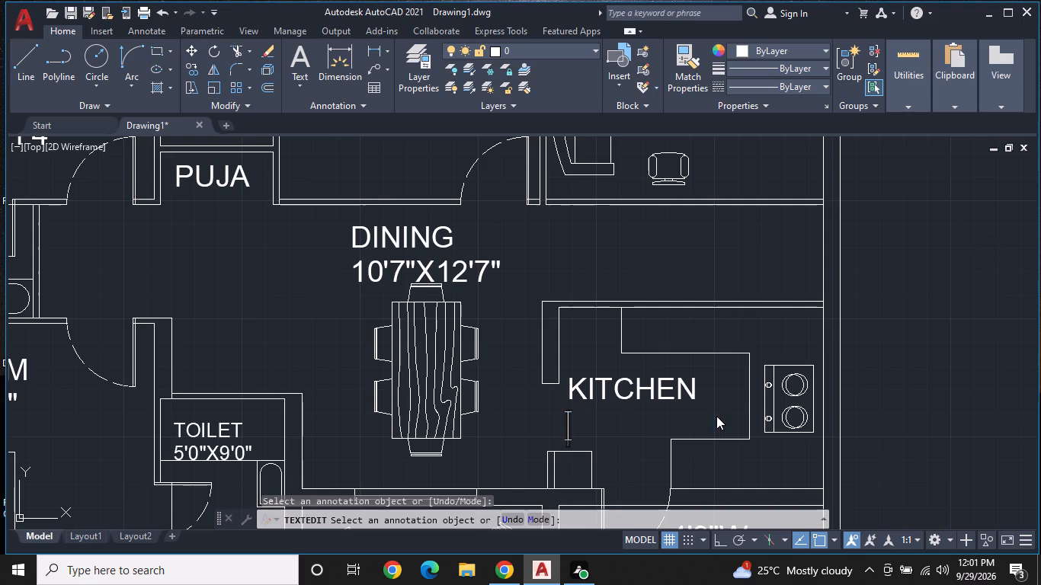
pyautogui.write('11\'0"X')
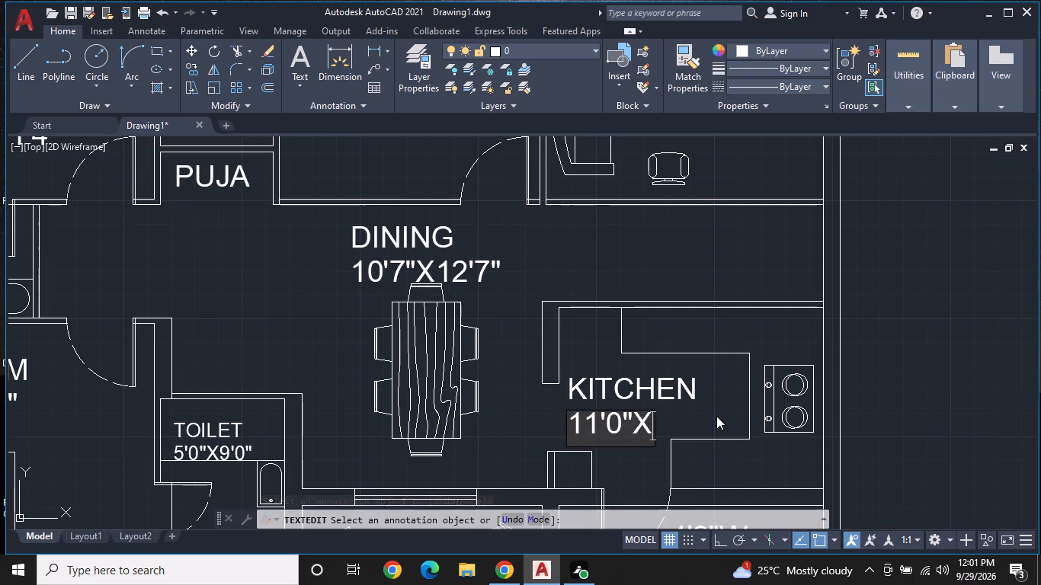
pyautogui.write('8\'0"')
pyautogui.press('Return')
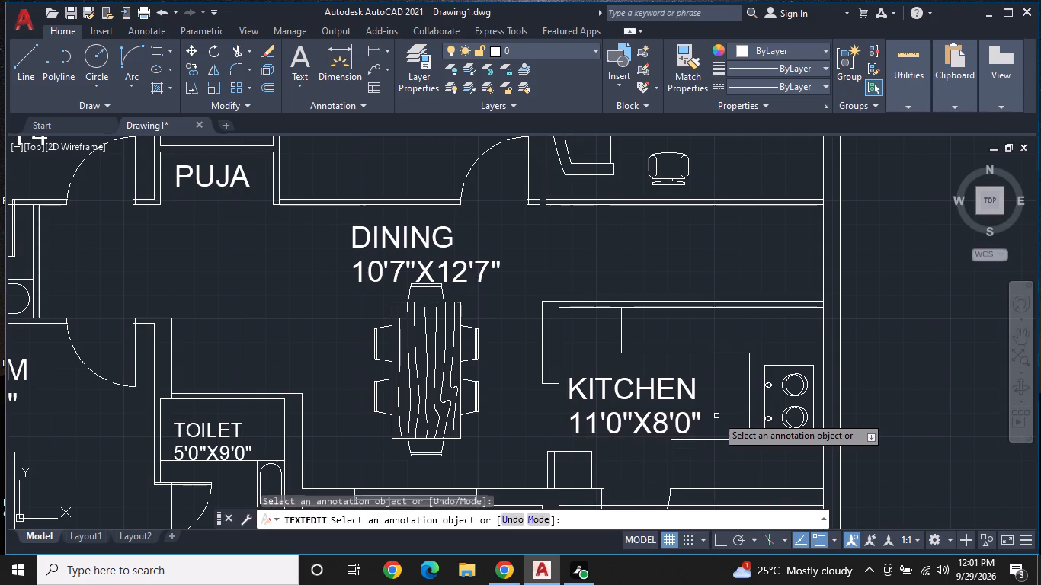
# Replace the BED ROOM name in the room with the sofas and round table with DRAWING.
pyautogui.scroll(-2, 444, 139)
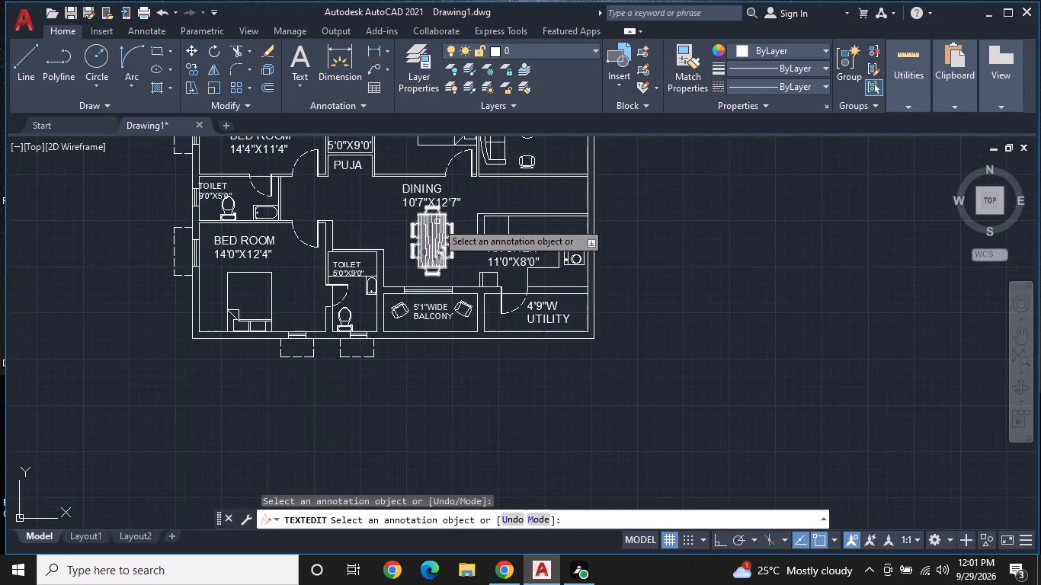
pyautogui.moveTo(438, 222); pyautogui.dragTo(492, 309, button='middle')
pyautogui.scroll(1, 579, 216)
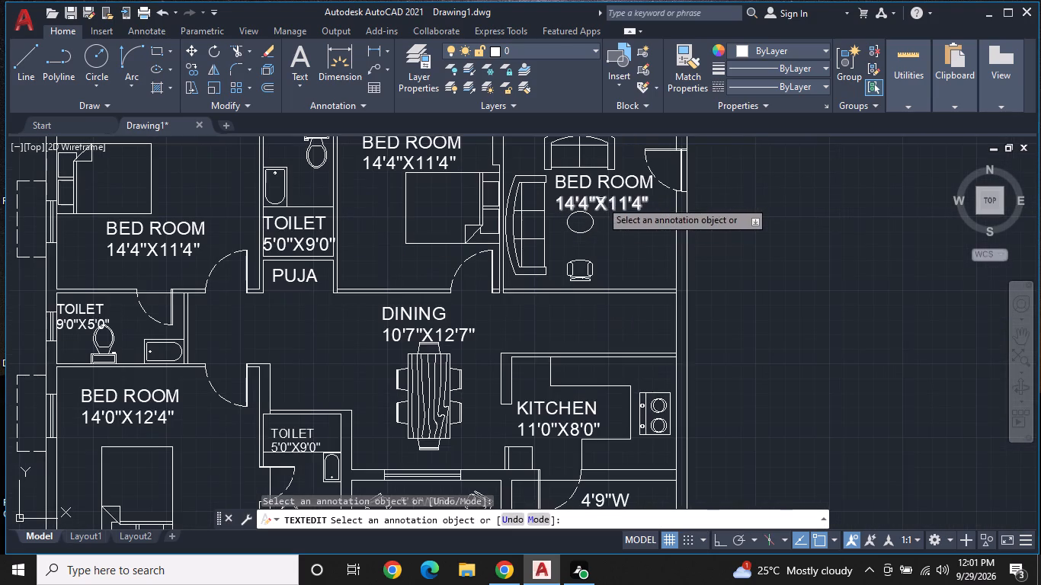
pyautogui.moveTo(603, 235); pyautogui.dragTo(605, 299, button='middle')
pyautogui.click(635, 244)
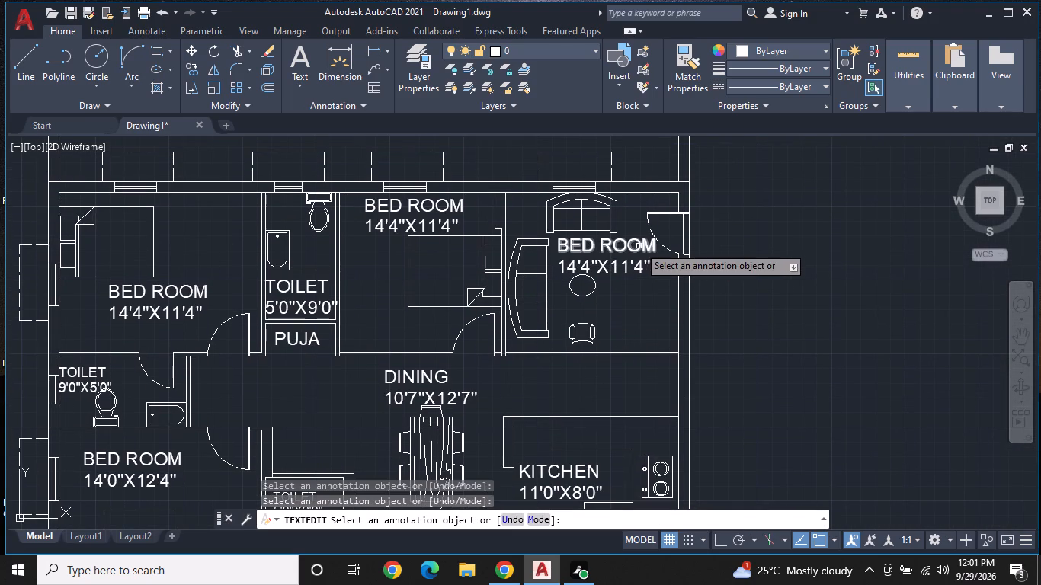
pyautogui.click(639, 246)
pyautogui.scroll(2, 639, 246)
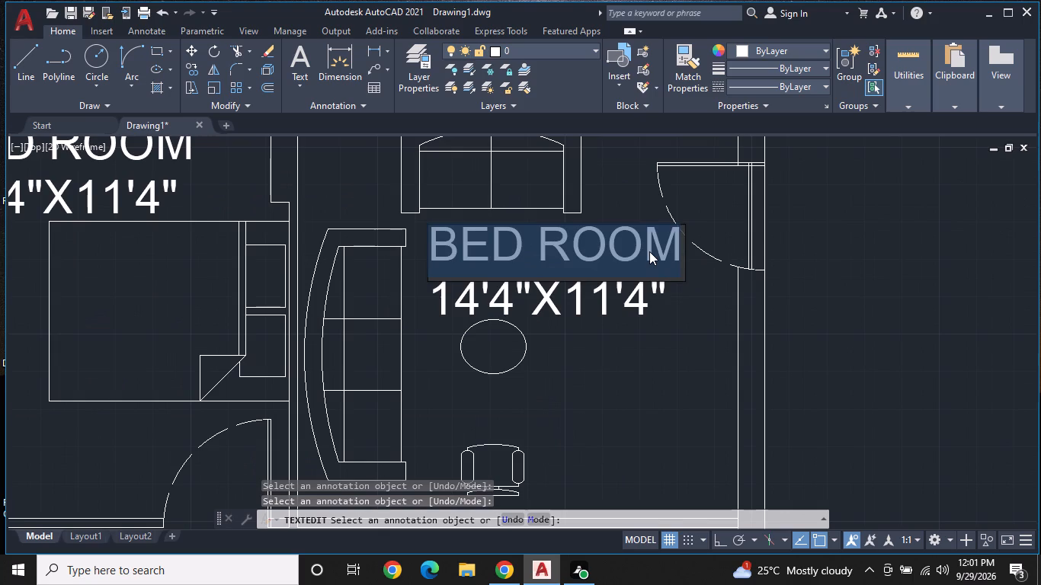
pyautogui.press('BackSpace')
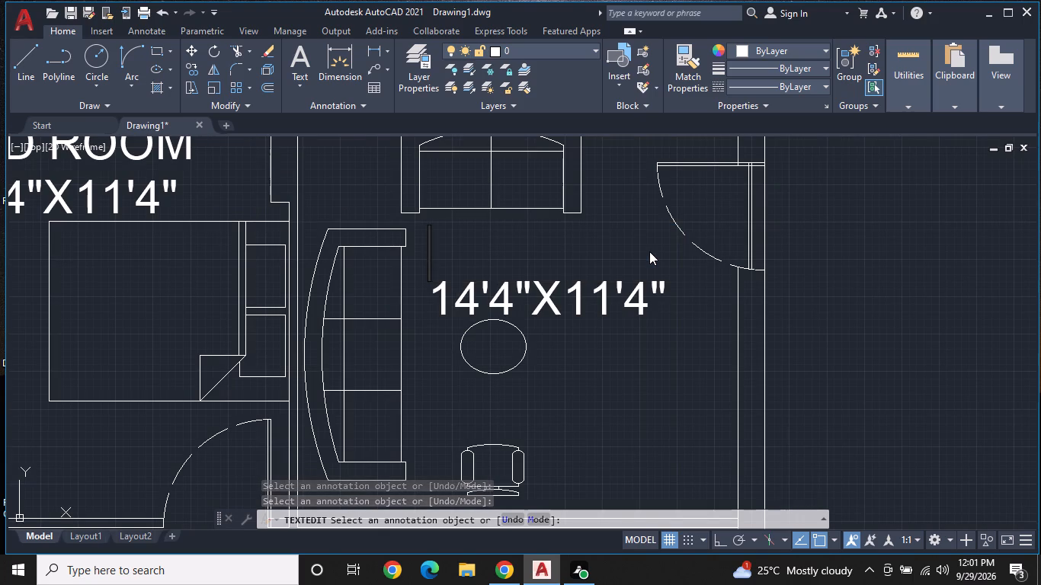
pyautogui.write('DRAWING')
pyautogui.press('space')
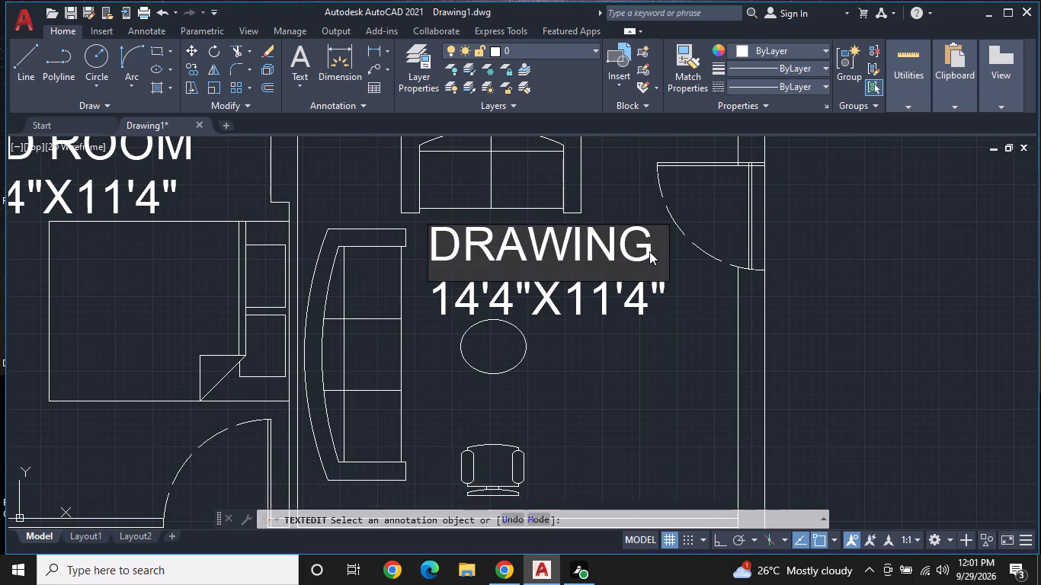
pyautogui.click(661, 286)
# Change the dimension line under DRAWING in the sofa room to 11'10"X16'0".
pyautogui.doubleClick(661, 286)
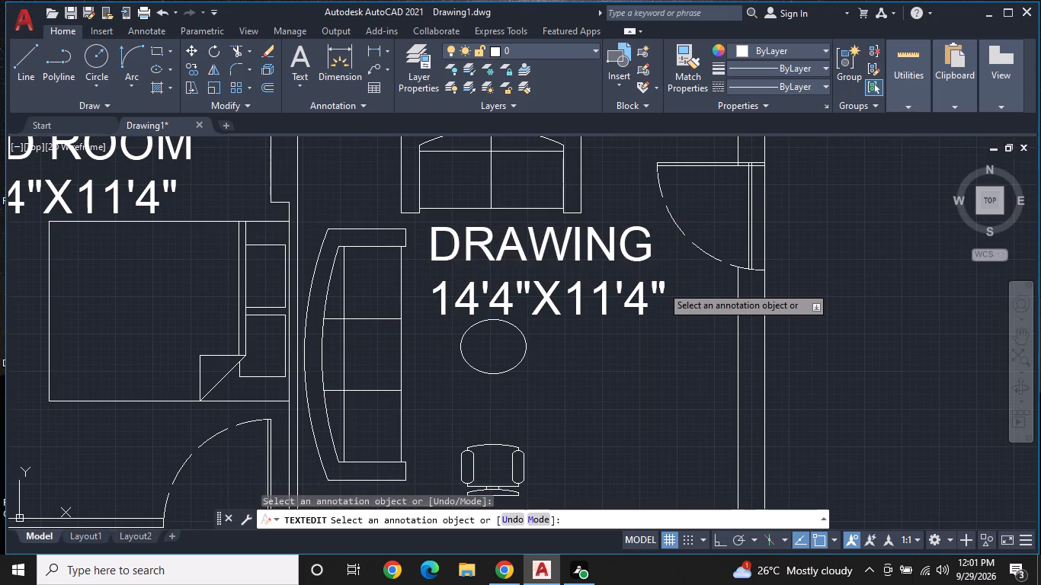
pyautogui.click(661, 286)
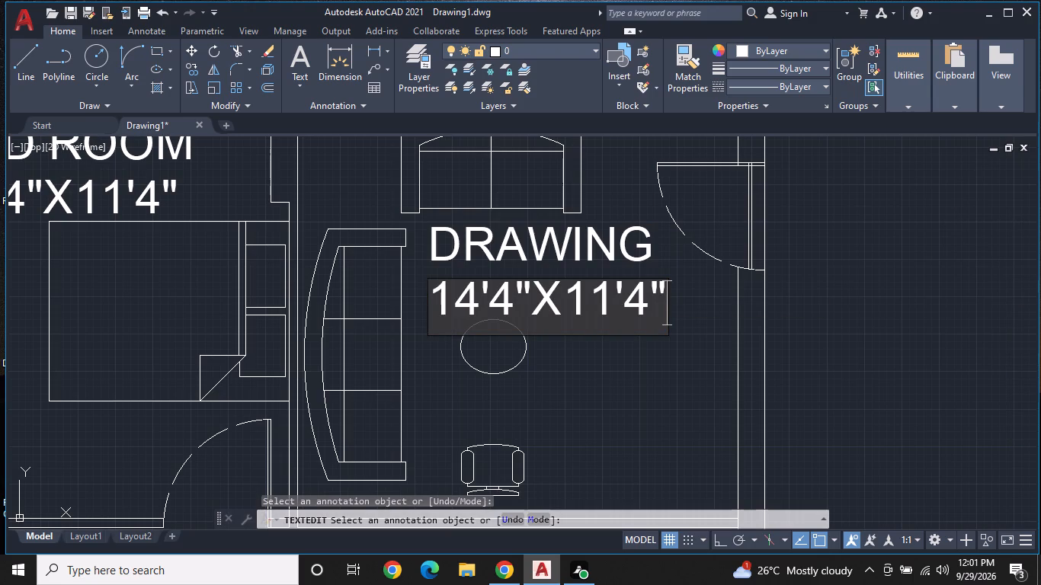
pyautogui.press('BackSpace')
pyautogui.press('BackSpace')
pyautogui.press('BackSpace')
pyautogui.press('BackSpace')
pyautogui.press('BackSpace')
pyautogui.press('BackSpace')
pyautogui.press('BackSpace')
pyautogui.press('BackSpace')
pyautogui.press('BackSpace')
pyautogui.press('BackSpace')
pyautogui.press('BackSpace')
pyautogui.press('BackSpace')
pyautogui.press('BackSpace')
pyautogui.press('BackSpace')
pyautogui.press('BackSpace')
pyautogui.press('BackSpace')
pyautogui.press('BackSpace')
pyautogui.press('BackSpace')
pyautogui.press('BackSpace')
pyautogui.press('BackSpace')
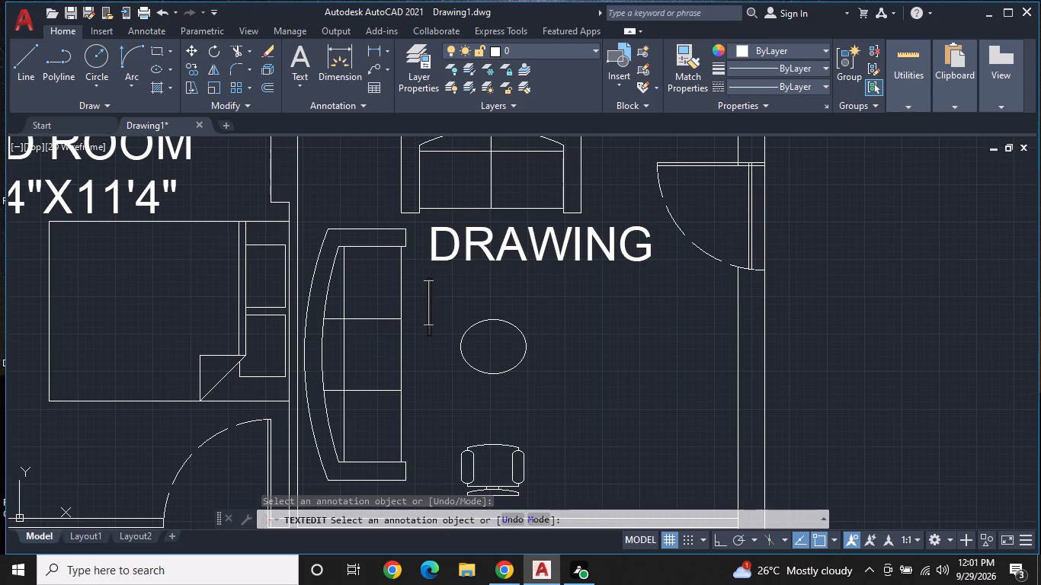
pyautogui.write("11'")
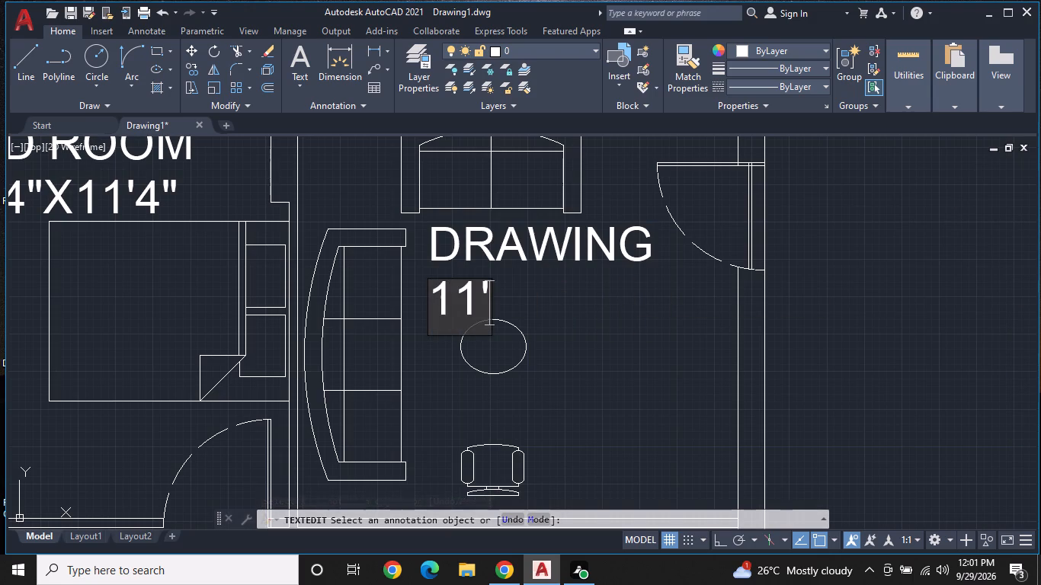
pyautogui.write('10')
pyautogui.write('"X')
pyautogui.write("16'")
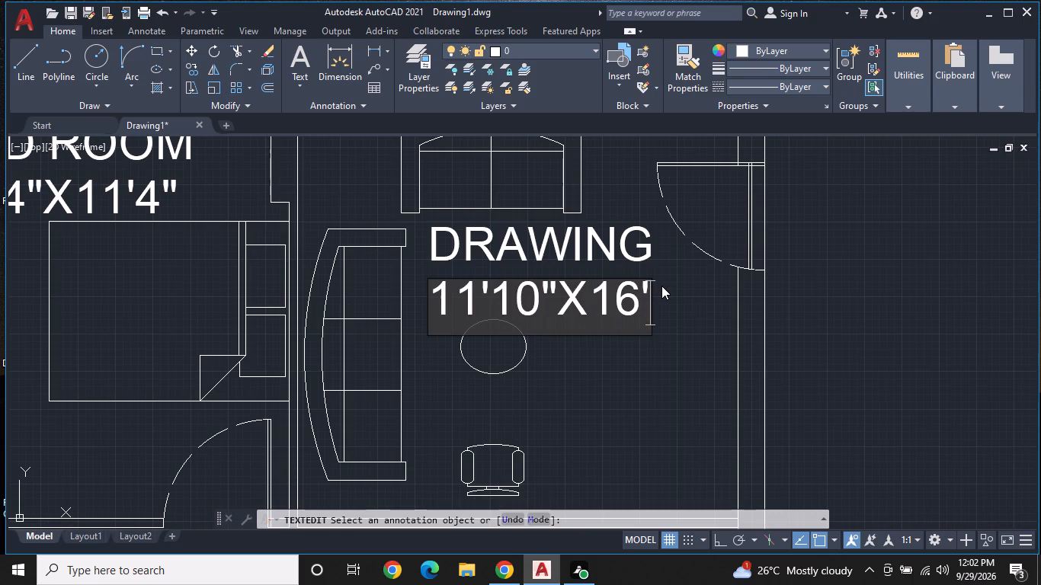
pyautogui.write('0"')
pyautogui.press('Return')
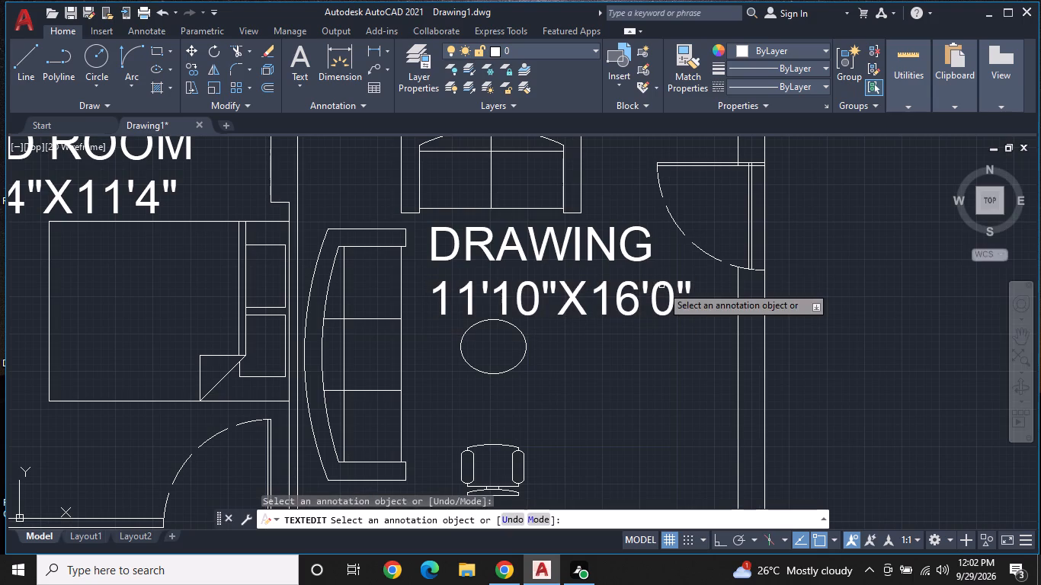
pyautogui.press('Escape')
# Copy the BED ROOM name from the bedroom beside DRAWING into the middle of the open strip between the two house units.
pyautogui.scroll(-1, 647, 289)
pyautogui.moveTo(656, 296); pyautogui.dragTo(790, 270, button='middle')
pyautogui.scroll(-1, 790, 270)
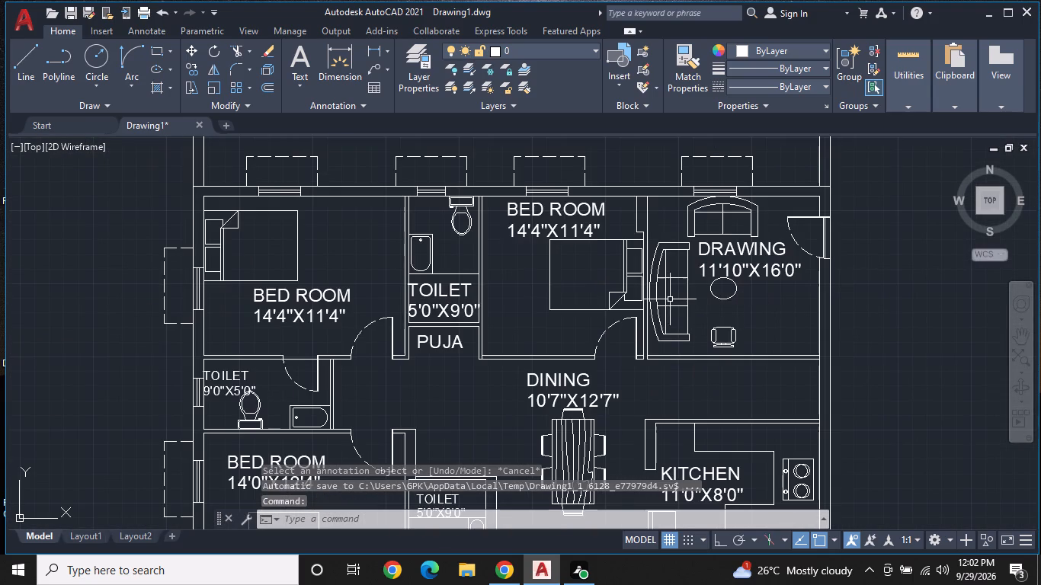
pyautogui.moveTo(514, 294); pyautogui.dragTo(570, 305, button='middle')
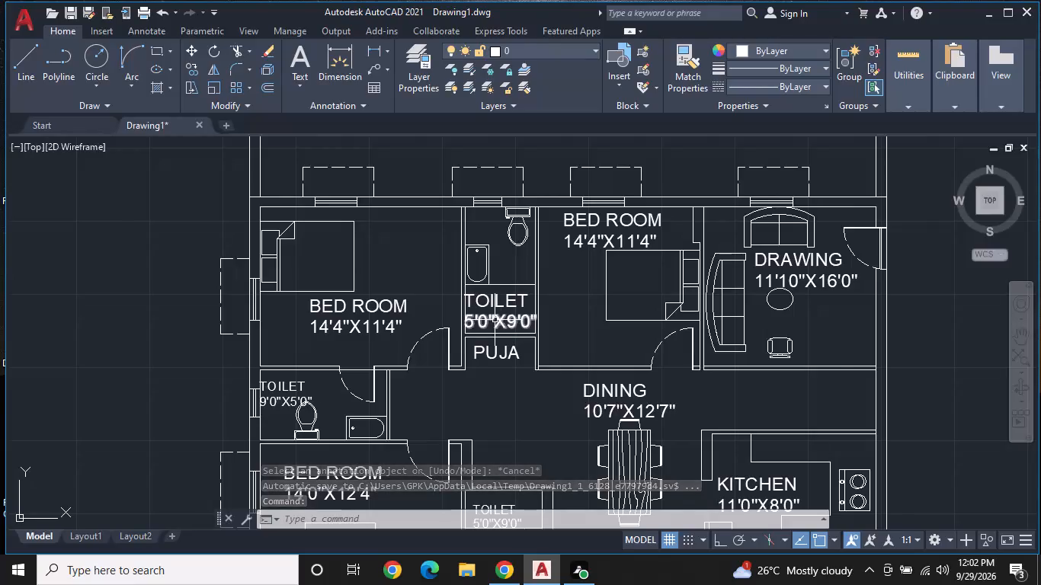
pyautogui.scroll(1, 495, 320)
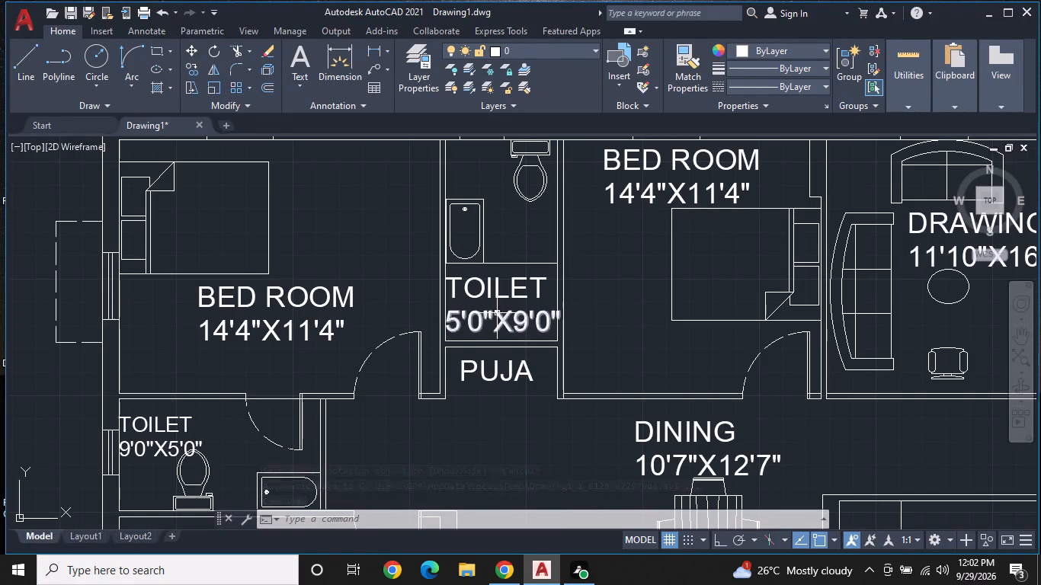
pyautogui.scroll(-1, 497, 311)
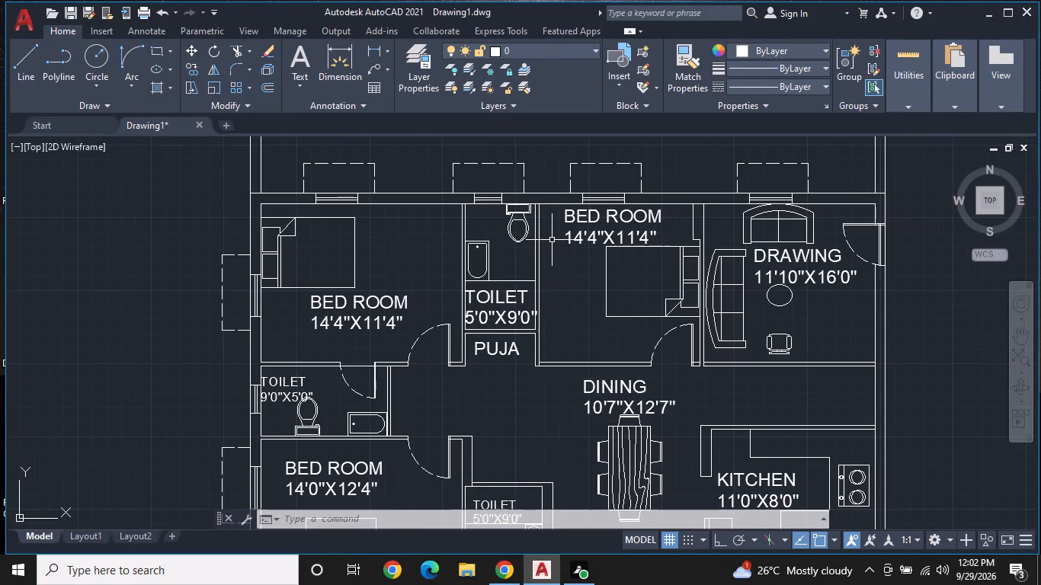
pyautogui.moveTo(555, 232); pyautogui.dragTo(554, 322, button='middle')
pyautogui.scroll(-1, 553, 328)
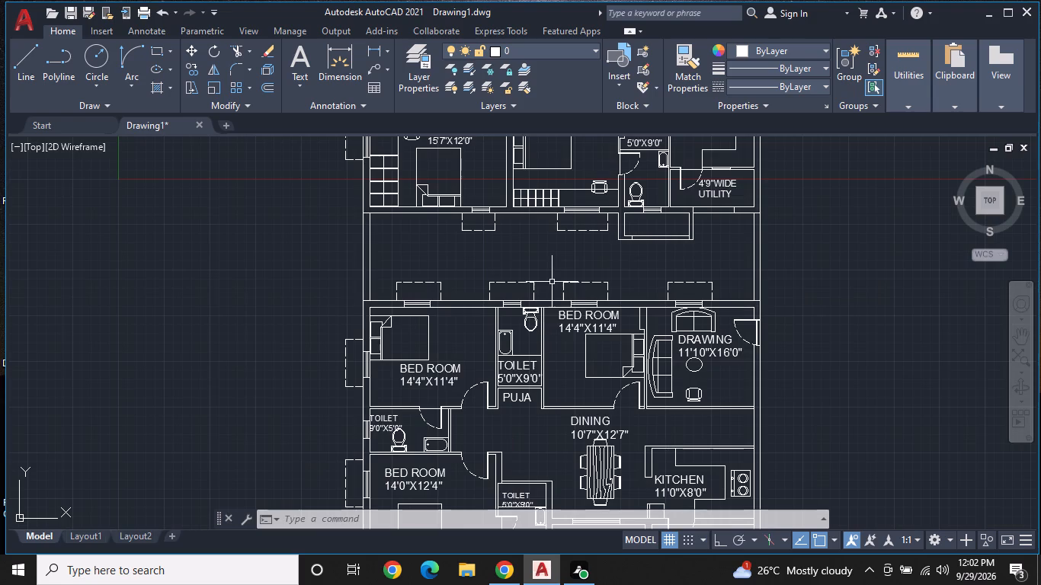
pyautogui.scroll(1, 554, 273)
pyautogui.click(573, 335)
pyautogui.rightClick(573, 335)
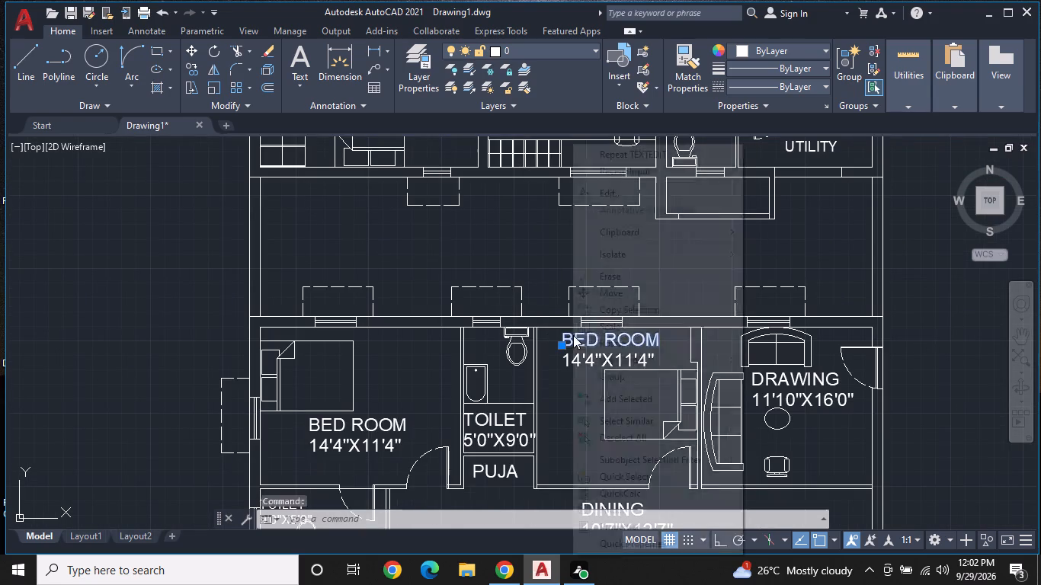
pyautogui.click(646, 308)
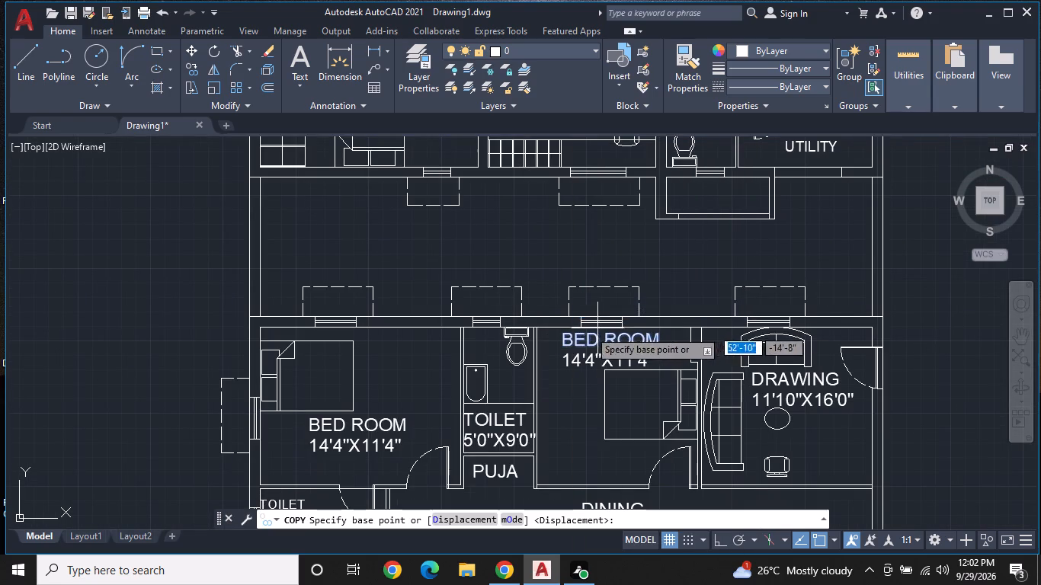
pyautogui.click(561, 343)
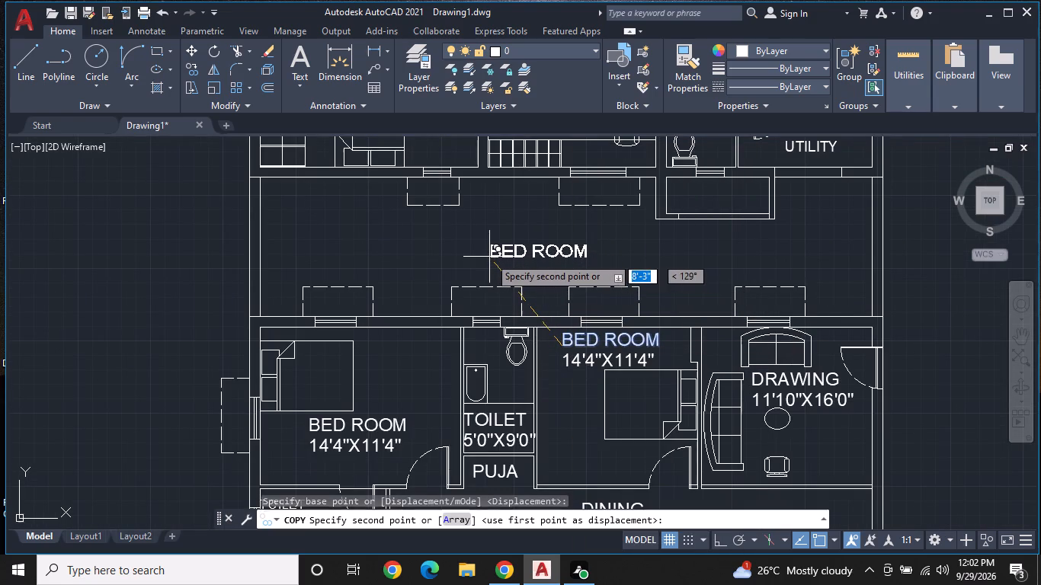
pyautogui.click(488, 257)
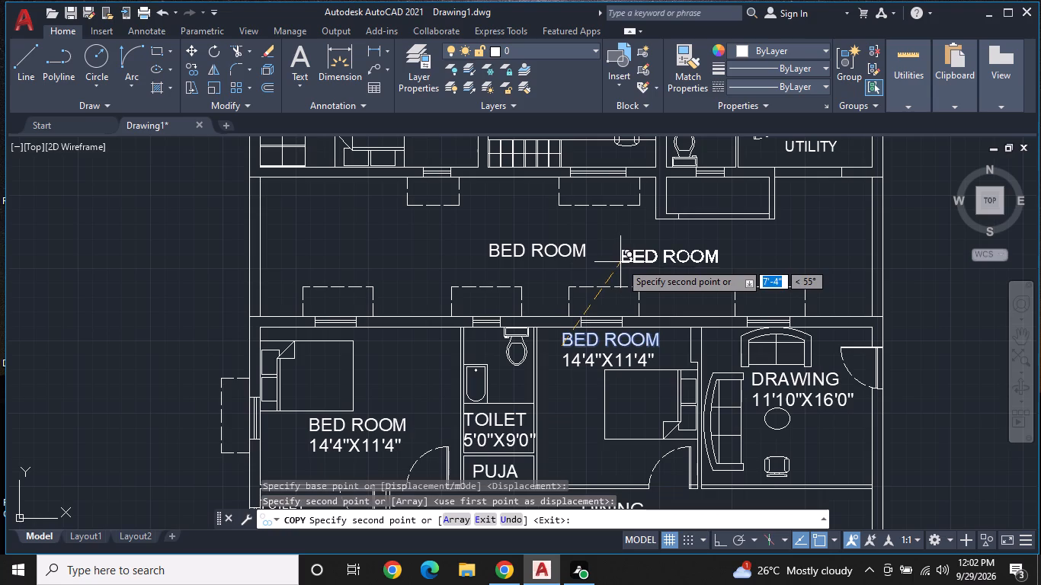
pyautogui.press('Escape')
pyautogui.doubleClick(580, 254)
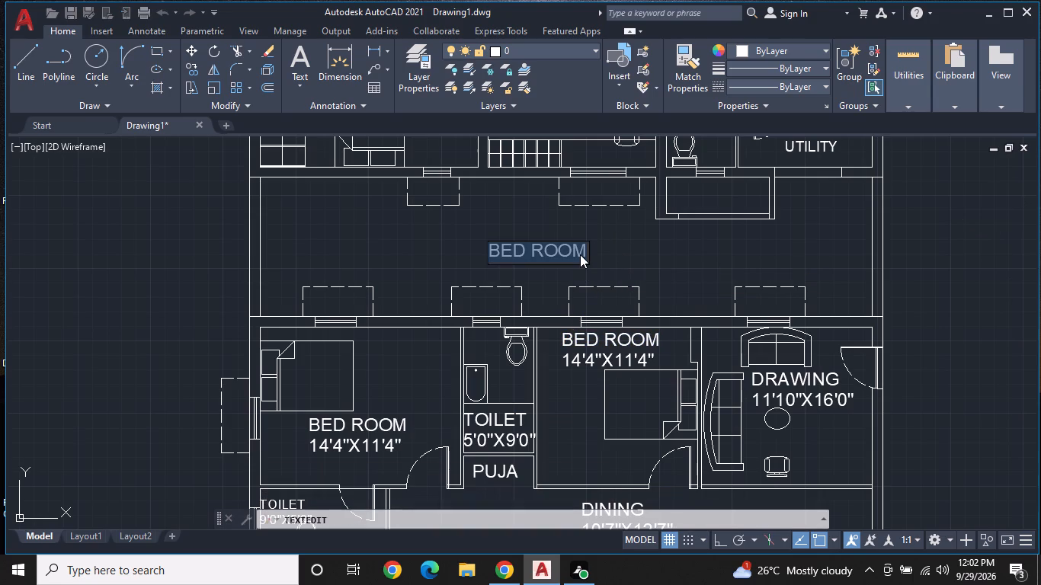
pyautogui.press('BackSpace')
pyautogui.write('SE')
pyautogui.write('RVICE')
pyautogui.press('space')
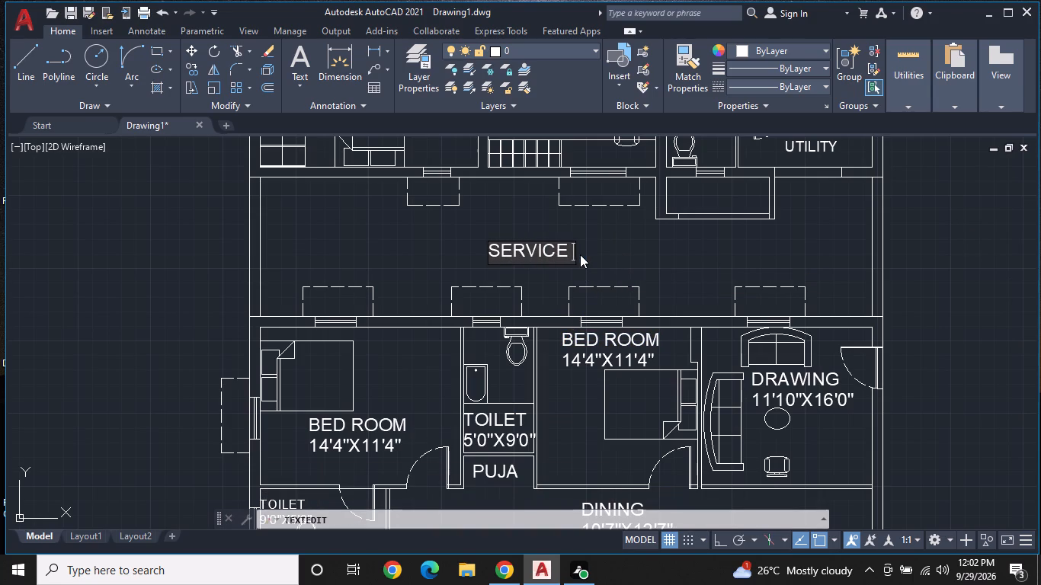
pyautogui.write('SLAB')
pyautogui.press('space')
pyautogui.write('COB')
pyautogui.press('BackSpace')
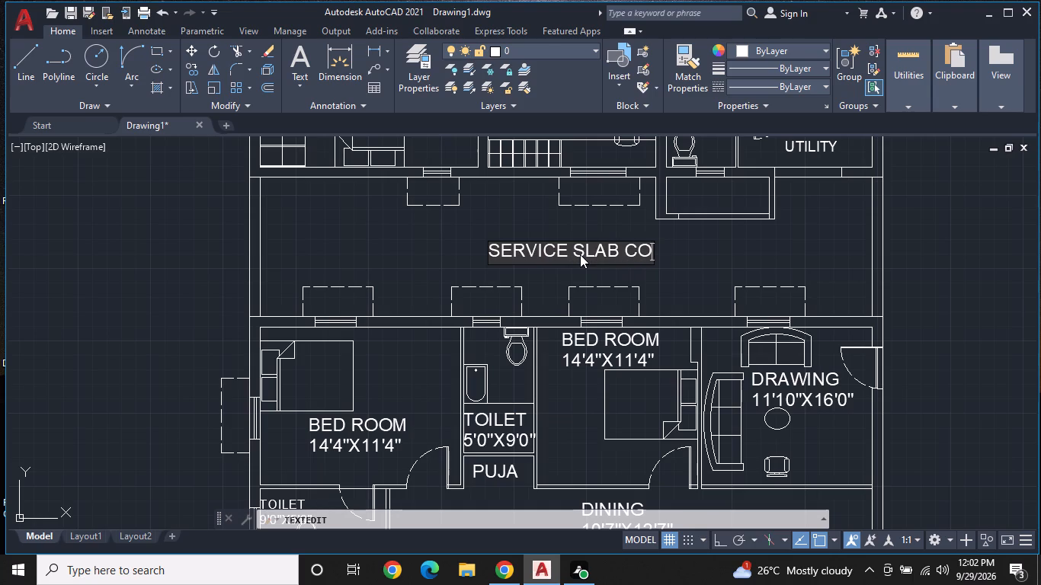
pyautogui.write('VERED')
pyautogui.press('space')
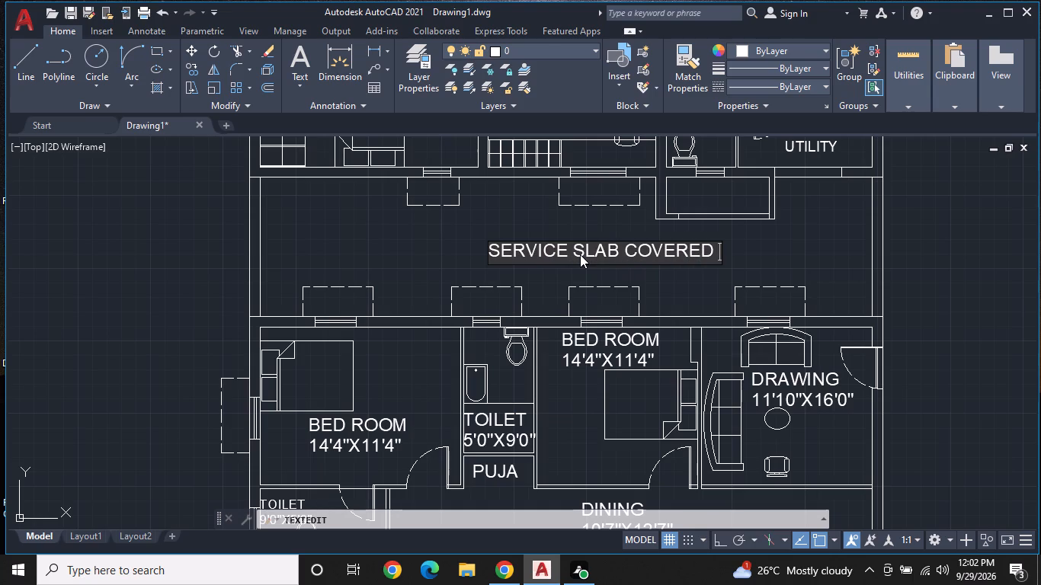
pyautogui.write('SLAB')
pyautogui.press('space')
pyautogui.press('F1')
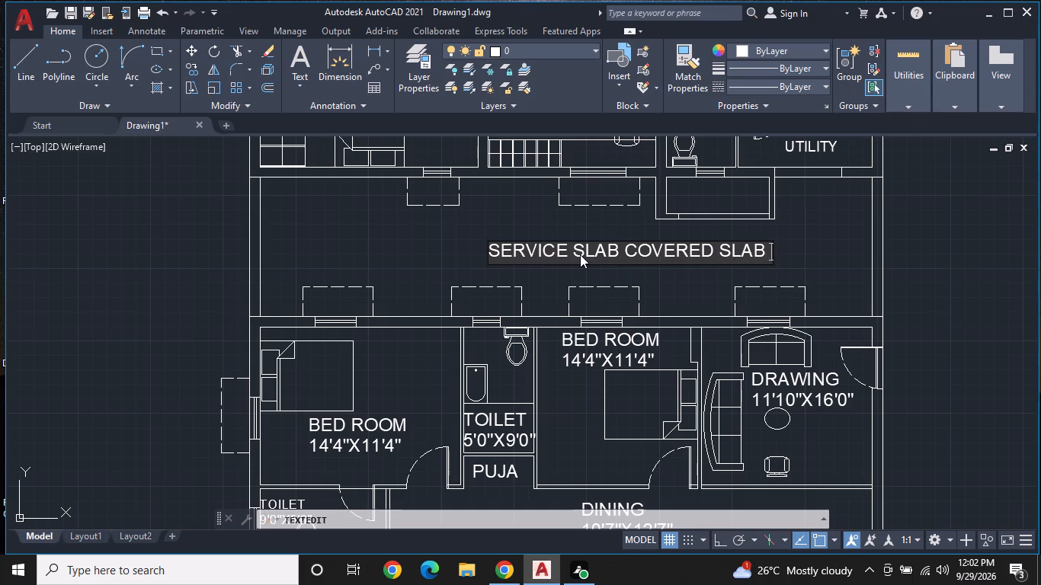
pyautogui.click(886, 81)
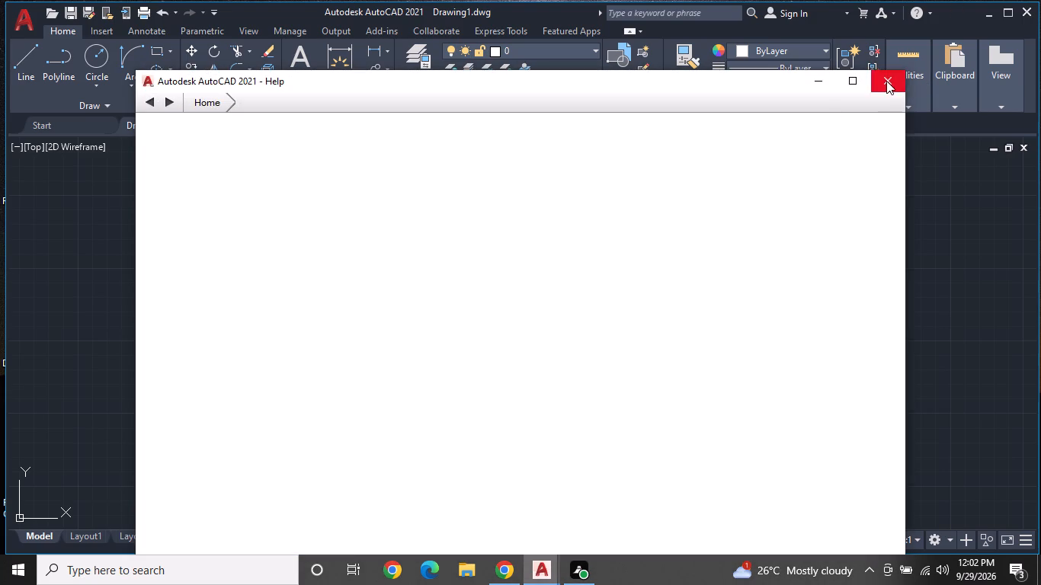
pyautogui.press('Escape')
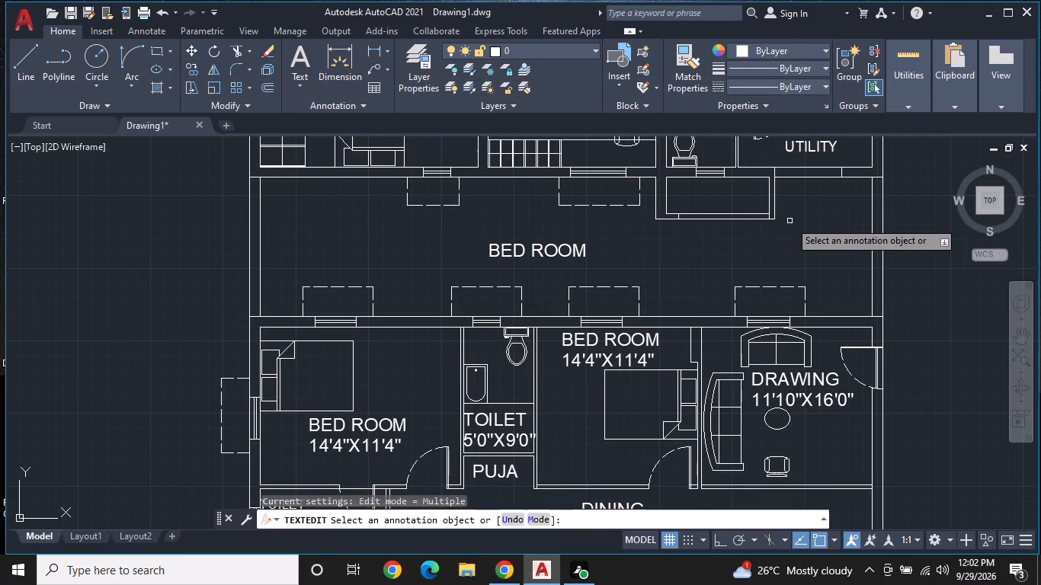
# Replace the copied BED ROOM name in the open strip between the two house units with SERVICE SLAB STILT COVERED SLAB.
pyautogui.click(563, 253)
pyautogui.click(569, 251)
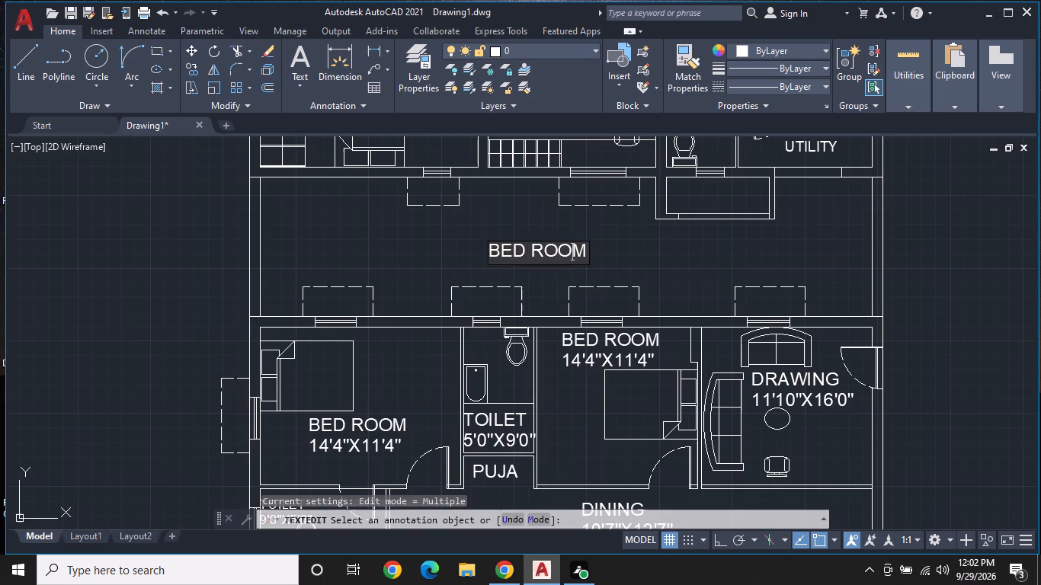
pyautogui.moveTo(570, 251); pyautogui.dragTo(583, 251)
pyautogui.click(590, 251)
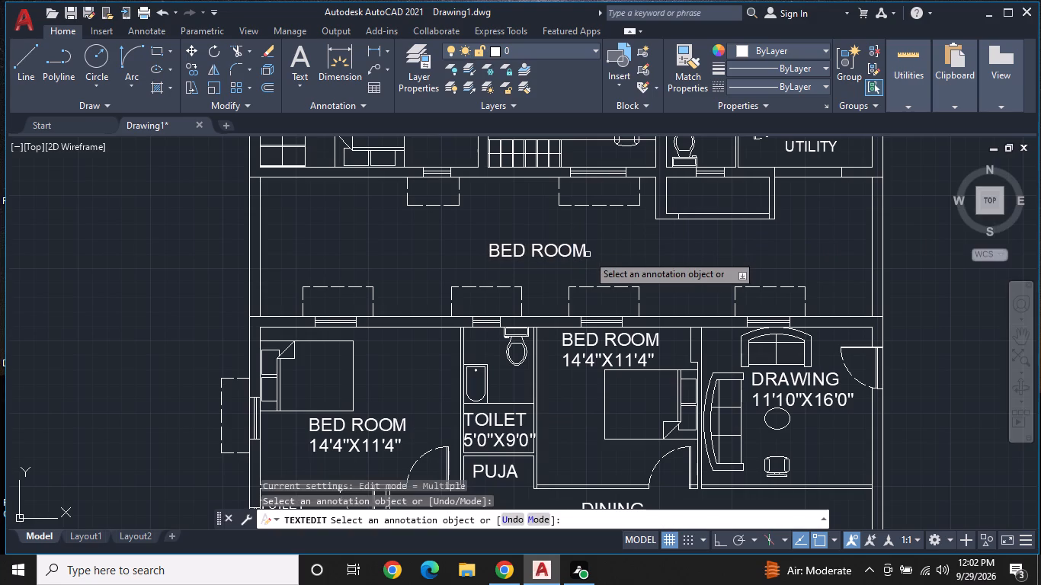
pyautogui.doubleClick(586, 257)
pyautogui.doubleClick(586, 257)
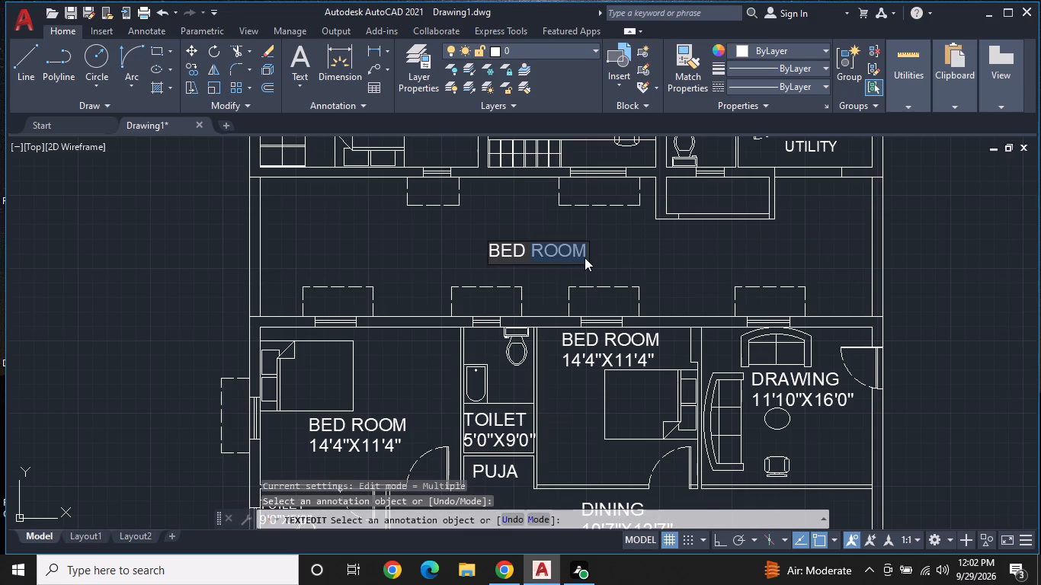
pyautogui.press('BackSpace')
pyautogui.press('BackSpace')
pyautogui.press('BackSpace')
pyautogui.press('BackSpace')
pyautogui.press('BackSpace')
pyautogui.press('BackSpace')
pyautogui.press('BackSpace')
pyautogui.press('BackSpace')
pyautogui.press('BackSpace')
pyautogui.press('BackSpace')
pyautogui.press('BackSpace')
pyautogui.press('BackSpace')
pyautogui.press('BackSpace')
pyautogui.press('BackSpace')
pyautogui.press('BackSpace')
pyautogui.press('BackSpace')
pyautogui.press('BackSpace')
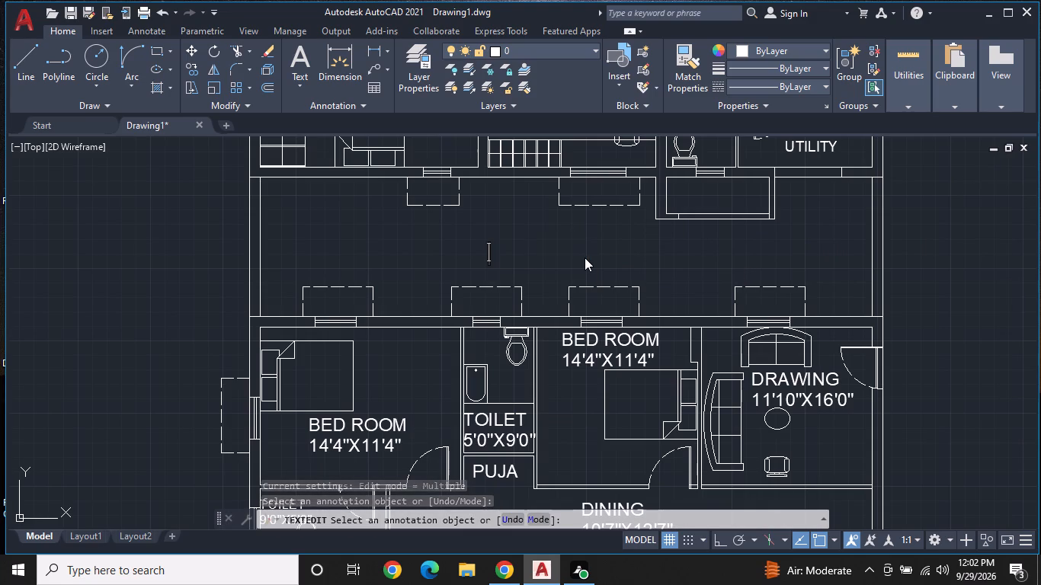
pyautogui.press('s')
pyautogui.write('ERVICE SLA')
pyautogui.write('B')
pyautogui.press('space')
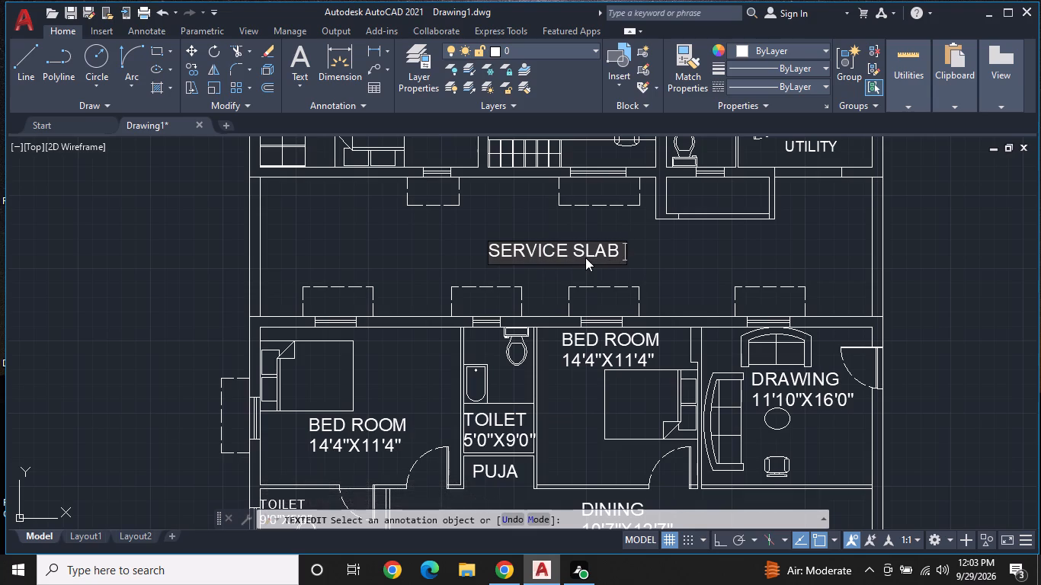
pyautogui.write('ST')
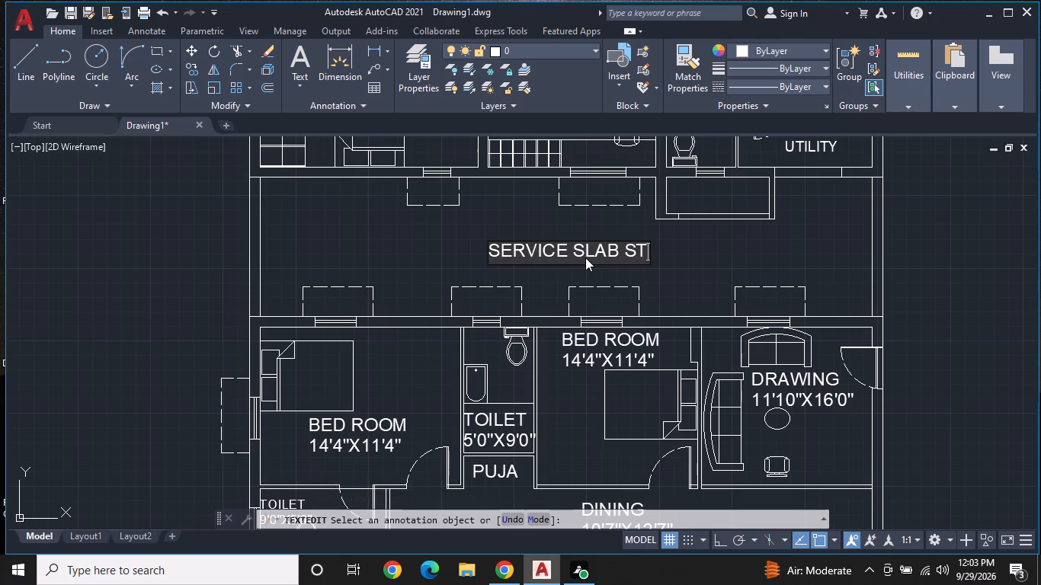
pyautogui.write('ILT')
pyautogui.press('space')
pyautogui.write('COVERED')
pyautogui.press('space')
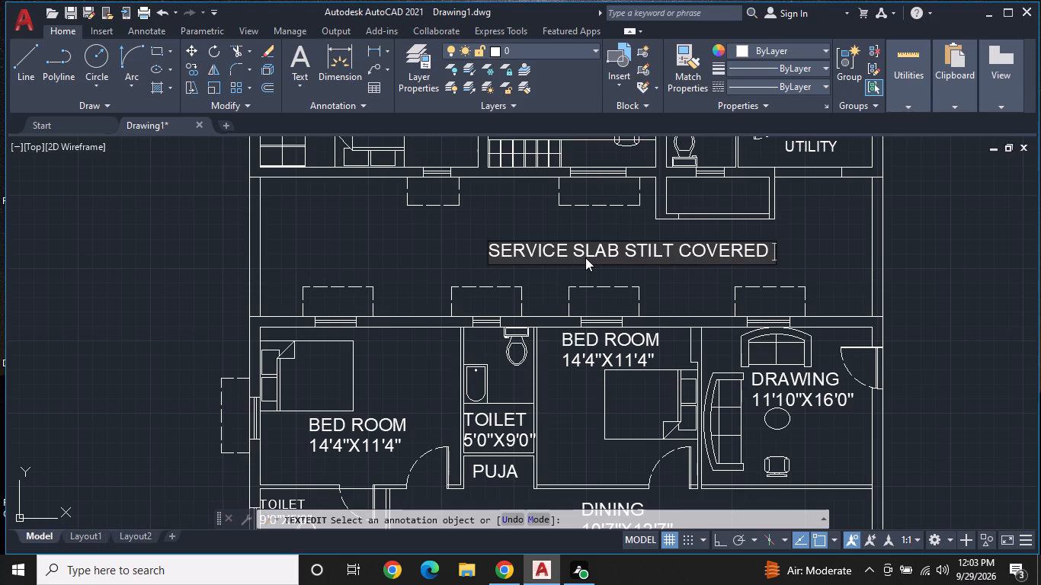
pyautogui.write('SLAB')
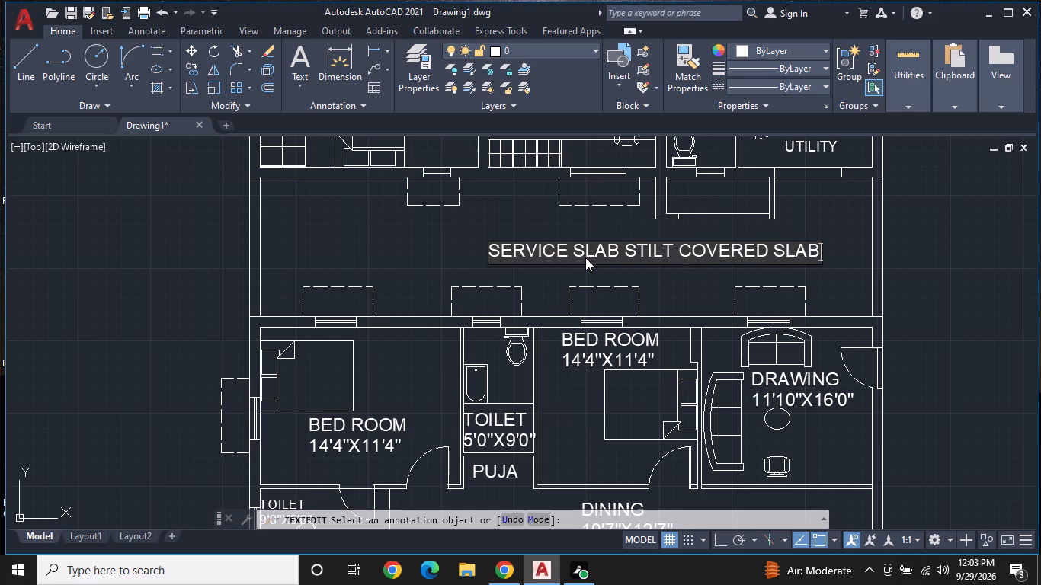
pyautogui.press('Return')
pyautogui.press('Escape')
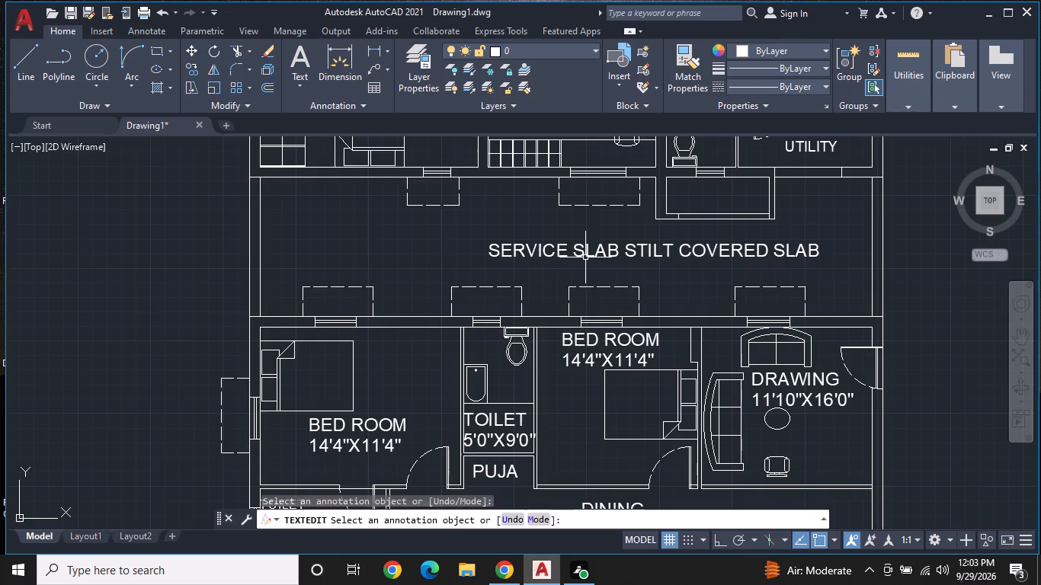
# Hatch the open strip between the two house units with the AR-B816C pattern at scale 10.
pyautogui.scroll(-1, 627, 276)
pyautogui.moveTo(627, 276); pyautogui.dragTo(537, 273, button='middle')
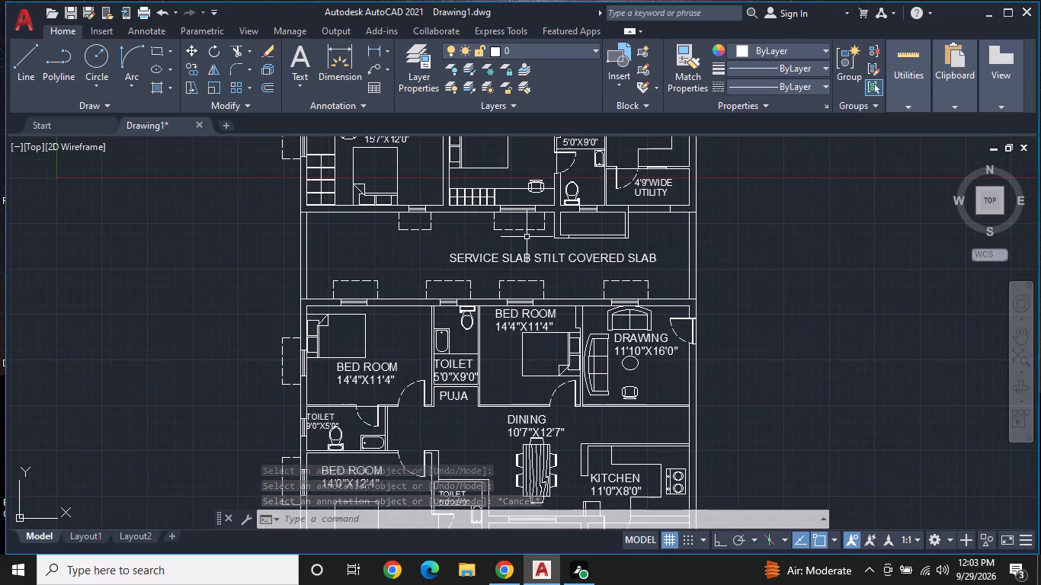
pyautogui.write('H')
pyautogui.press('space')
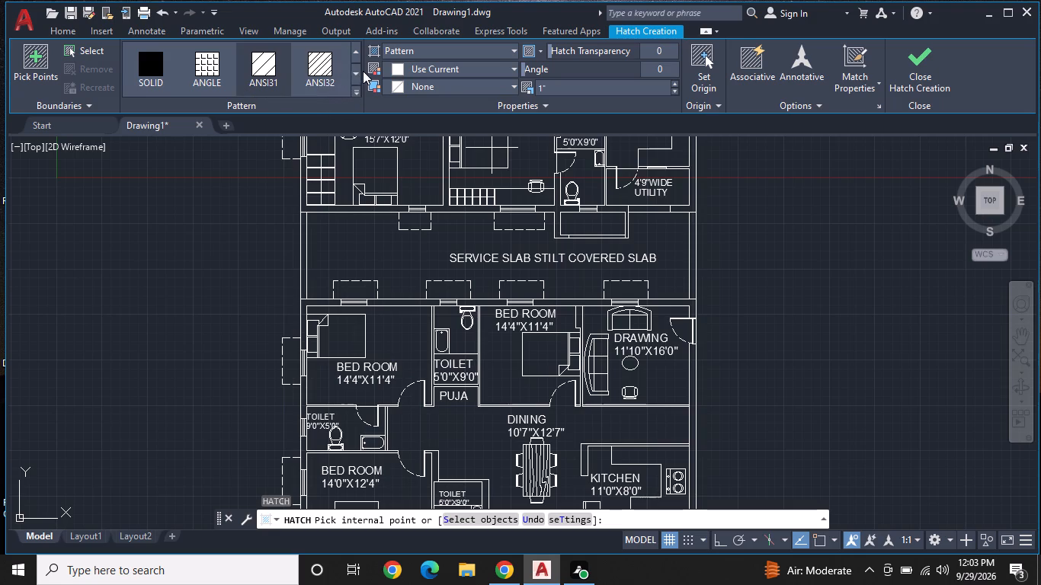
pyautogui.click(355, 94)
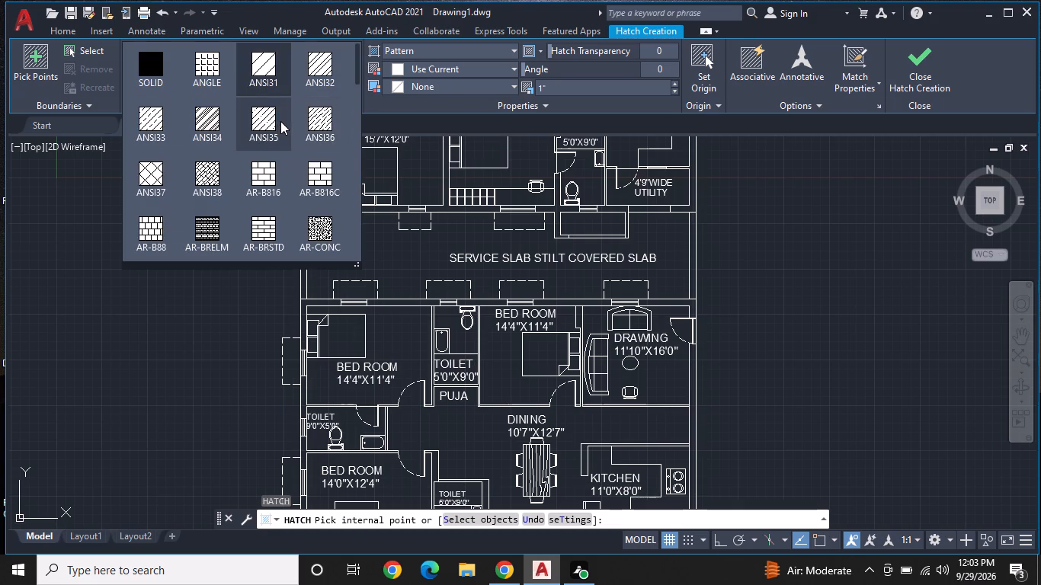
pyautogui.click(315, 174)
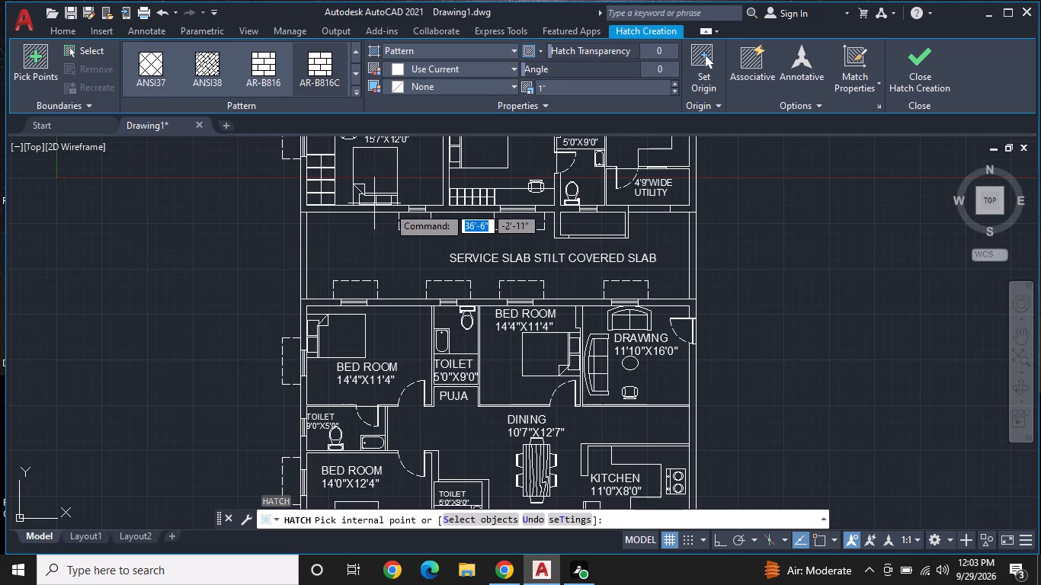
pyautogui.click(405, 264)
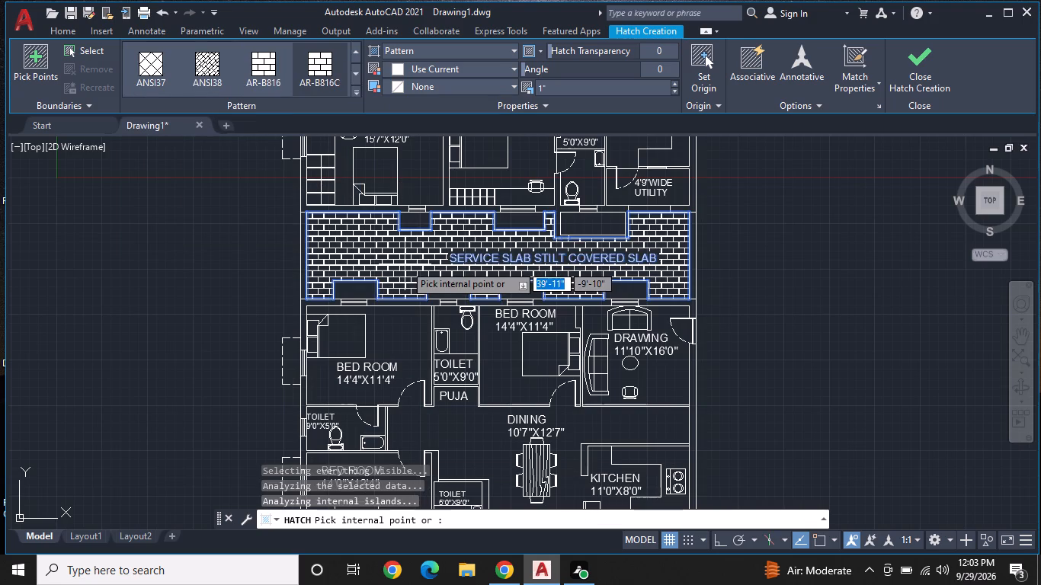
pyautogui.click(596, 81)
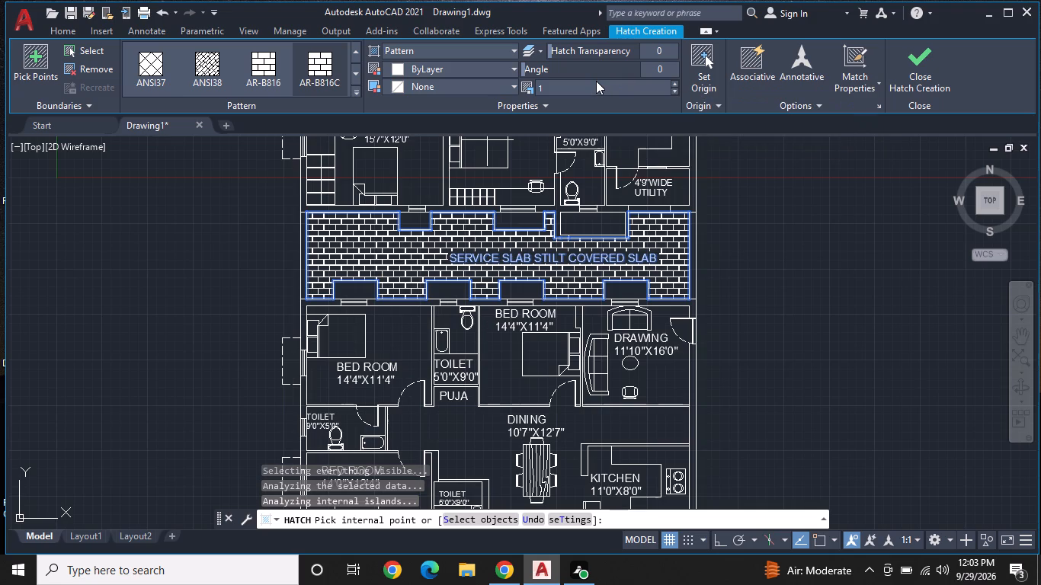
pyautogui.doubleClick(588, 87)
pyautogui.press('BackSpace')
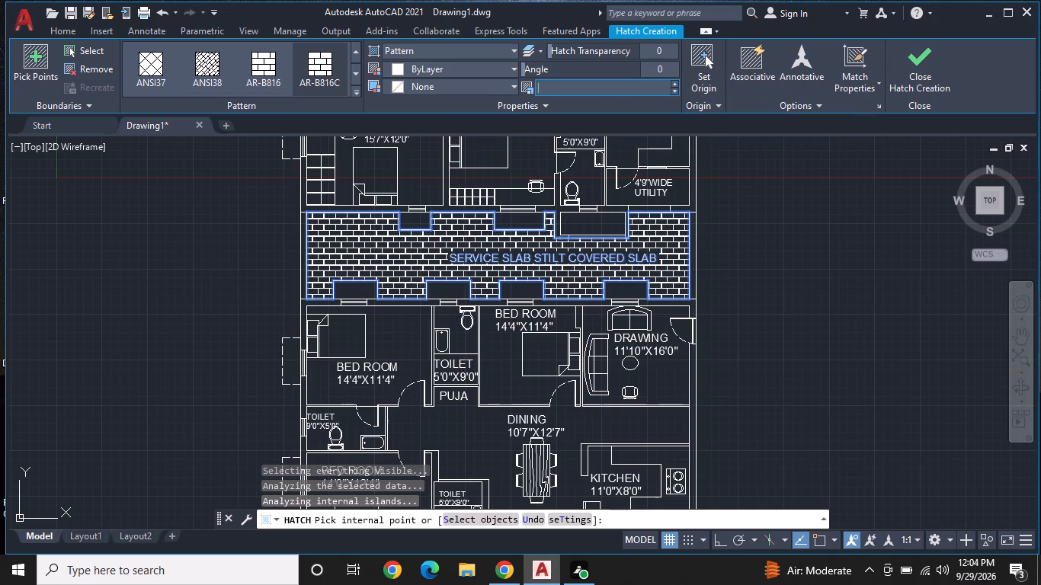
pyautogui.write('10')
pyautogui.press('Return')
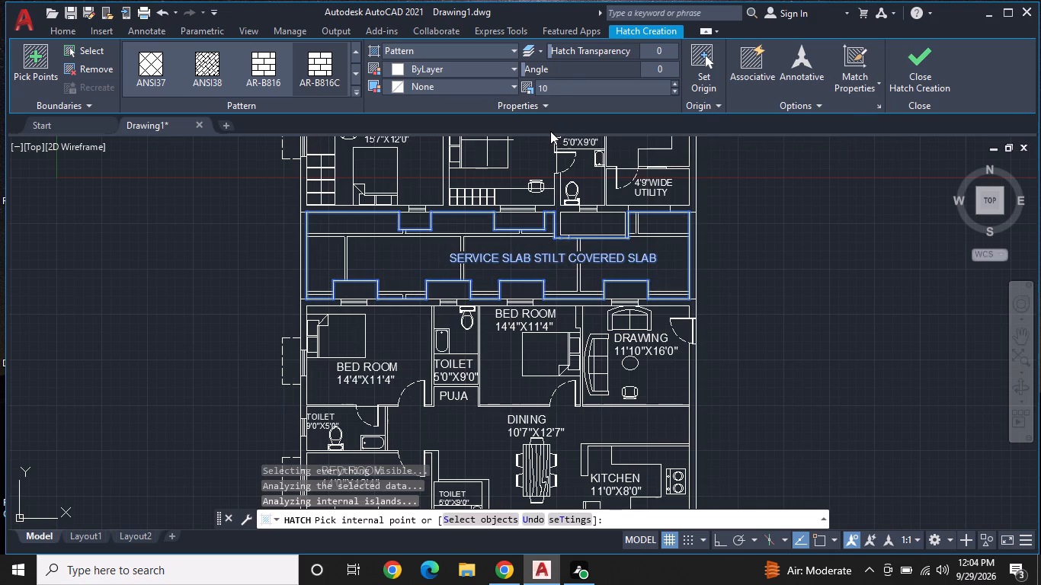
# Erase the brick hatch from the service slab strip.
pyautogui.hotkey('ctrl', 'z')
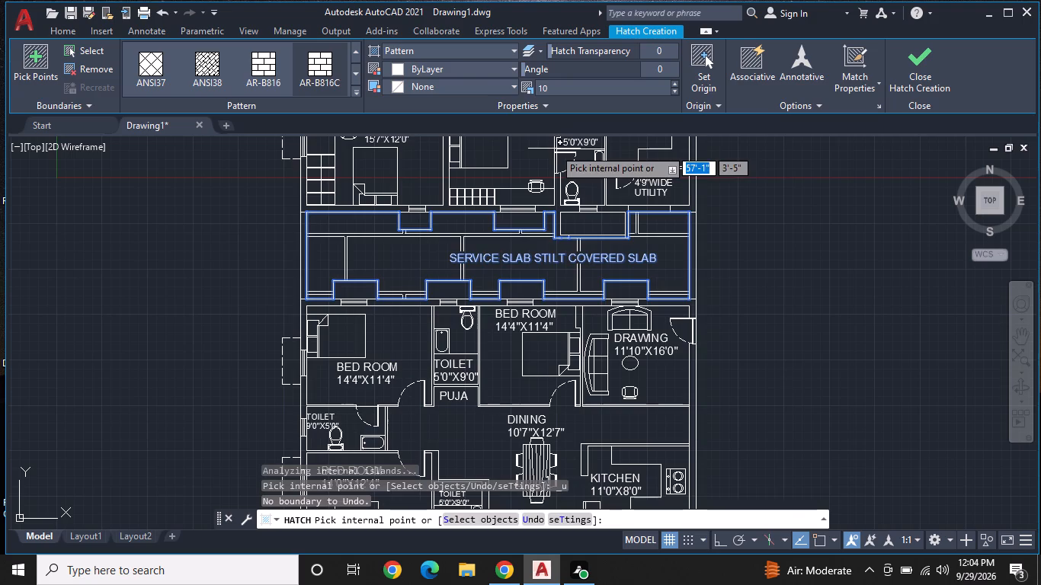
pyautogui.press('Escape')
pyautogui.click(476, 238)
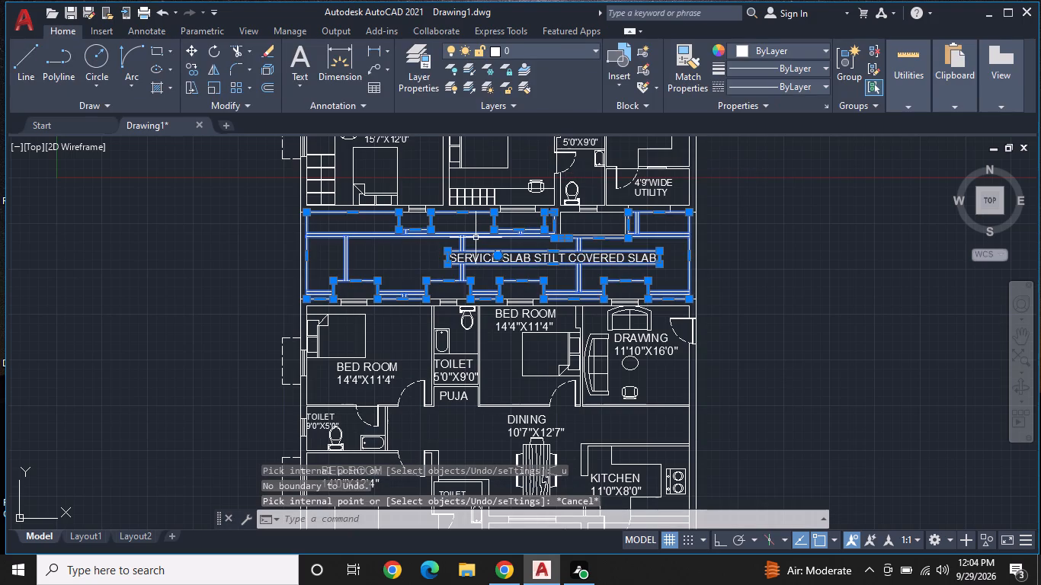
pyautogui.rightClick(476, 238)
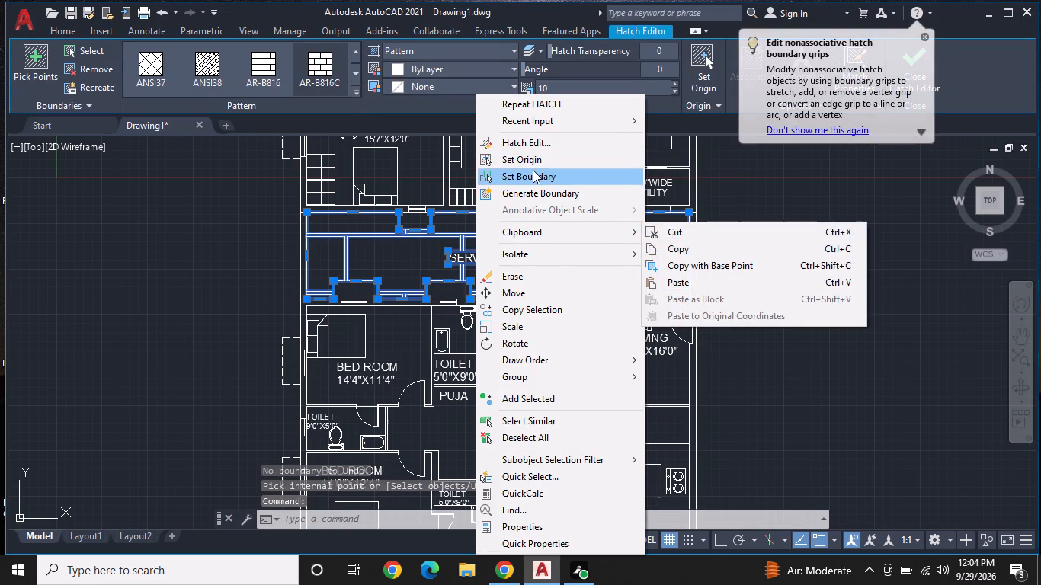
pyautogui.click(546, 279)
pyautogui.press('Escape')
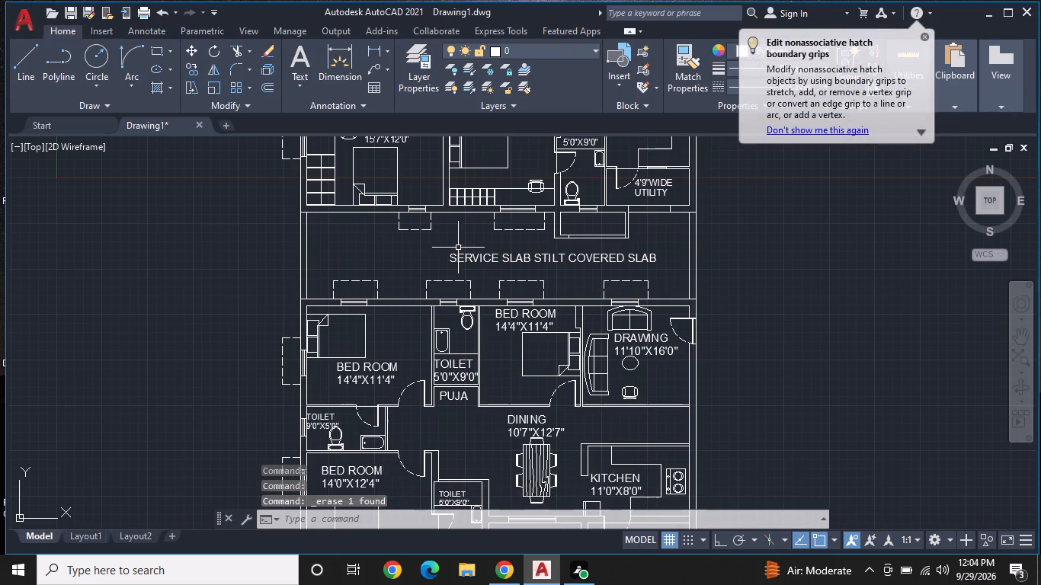
# Hatch the walls around the 5'7" wide balcony and the drawing room's outer corner with the SOLID pattern in colour 147,149,152.
pyautogui.write('H')
pyautogui.press('space')
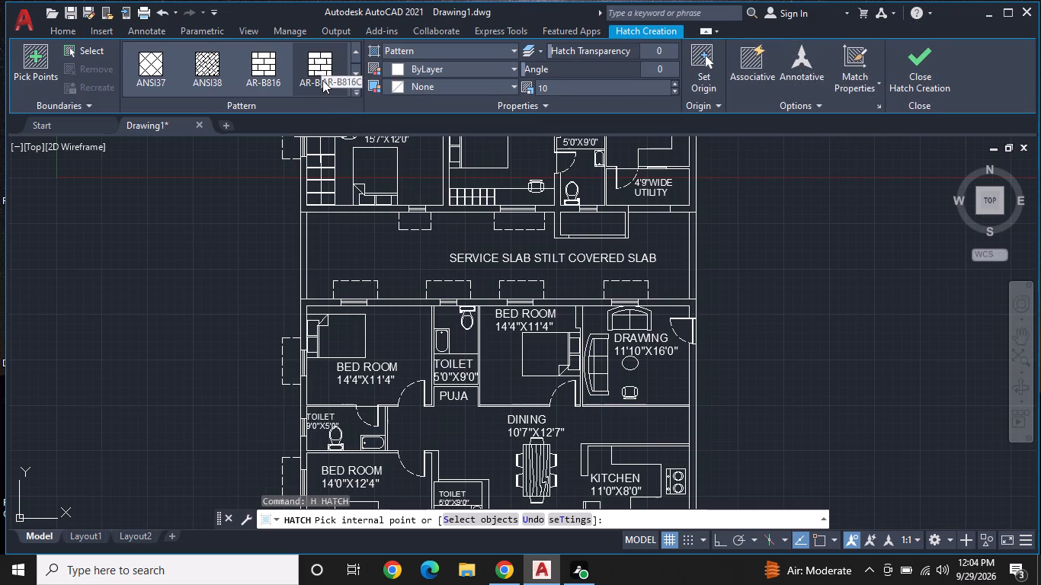
pyautogui.scroll(2, 537, 305)
pyautogui.scroll(-1, 540, 292)
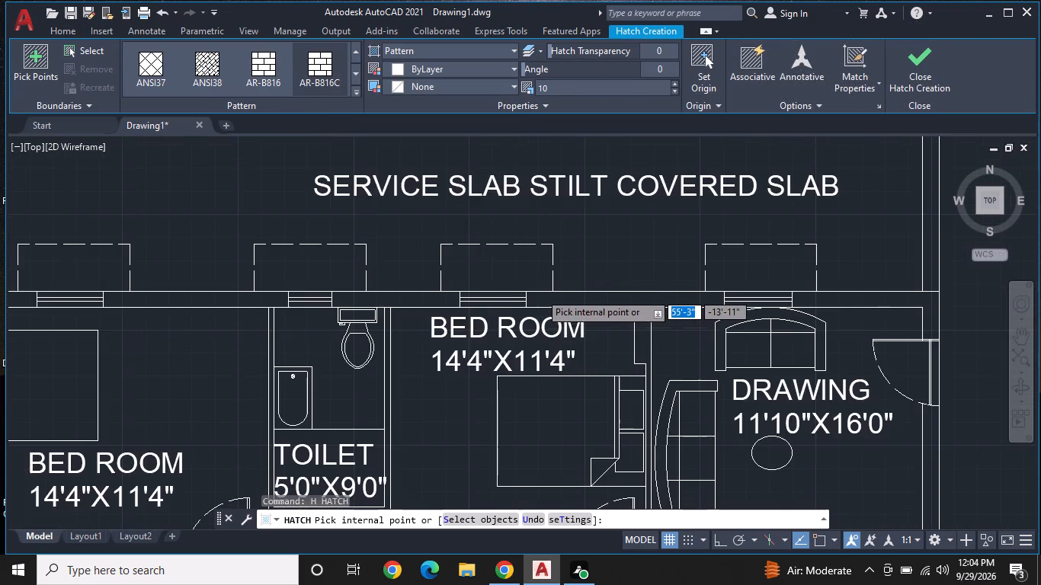
pyautogui.scroll(-2, 540, 292)
pyautogui.moveTo(531, 295); pyautogui.dragTo(388, 504, button='middle')
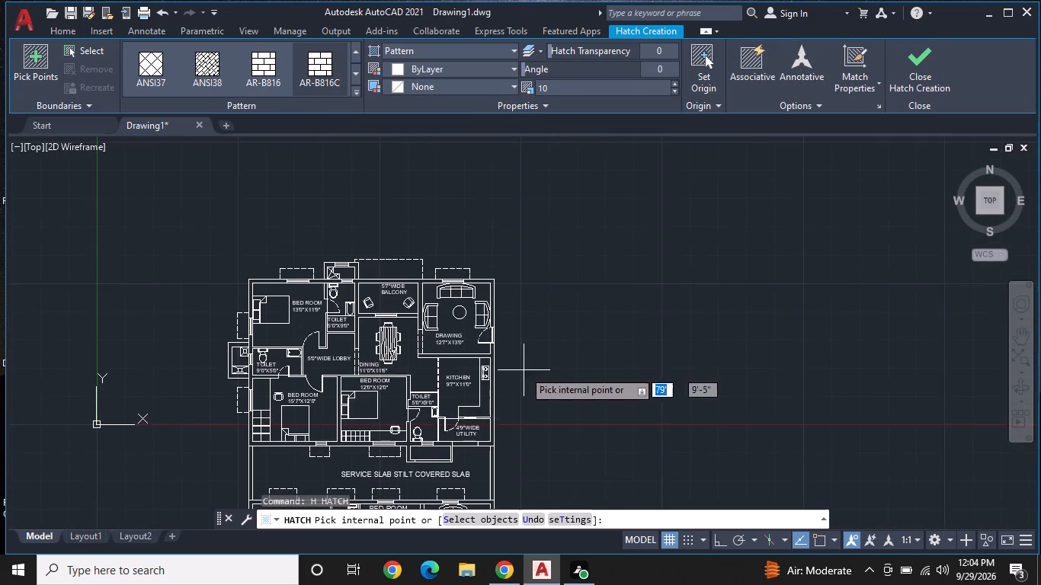
pyautogui.scroll(1, 520, 361)
pyautogui.scroll(1, 443, 315)
pyautogui.moveTo(428, 310); pyautogui.dragTo(700, 392, button='middle')
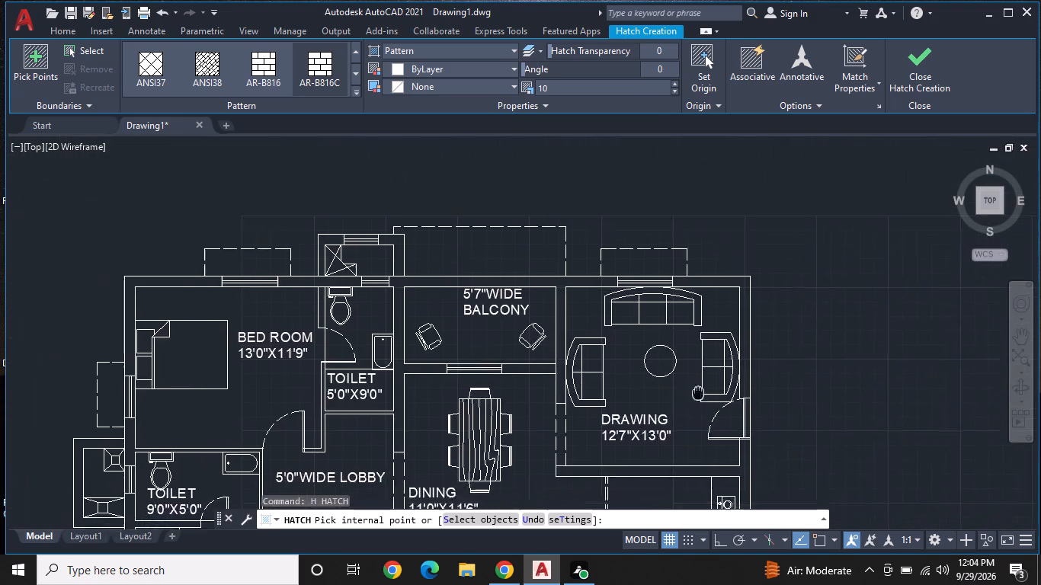
pyautogui.moveTo(700, 392); pyautogui.dragTo(723, 364, button='middle')
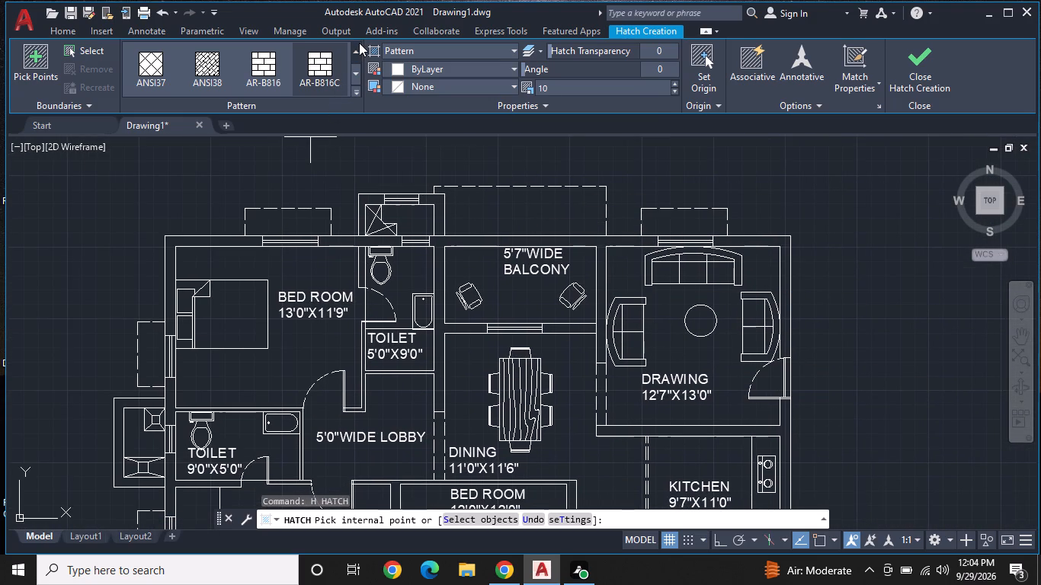
pyautogui.click(358, 47)
pyautogui.click(357, 48)
pyautogui.click(357, 48)
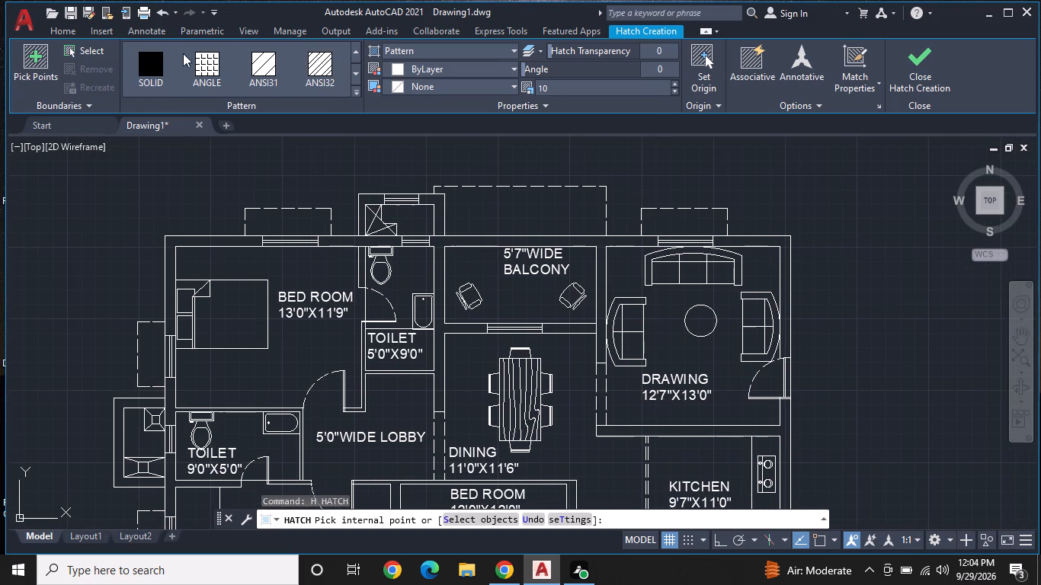
pyautogui.click(162, 64)
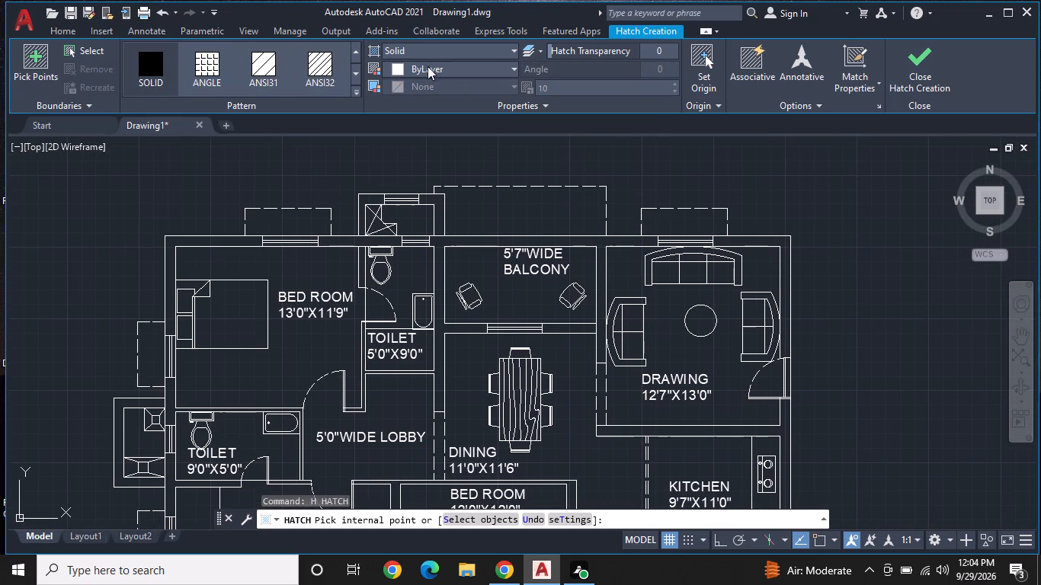
pyautogui.doubleClick(438, 60)
pyautogui.click(439, 66)
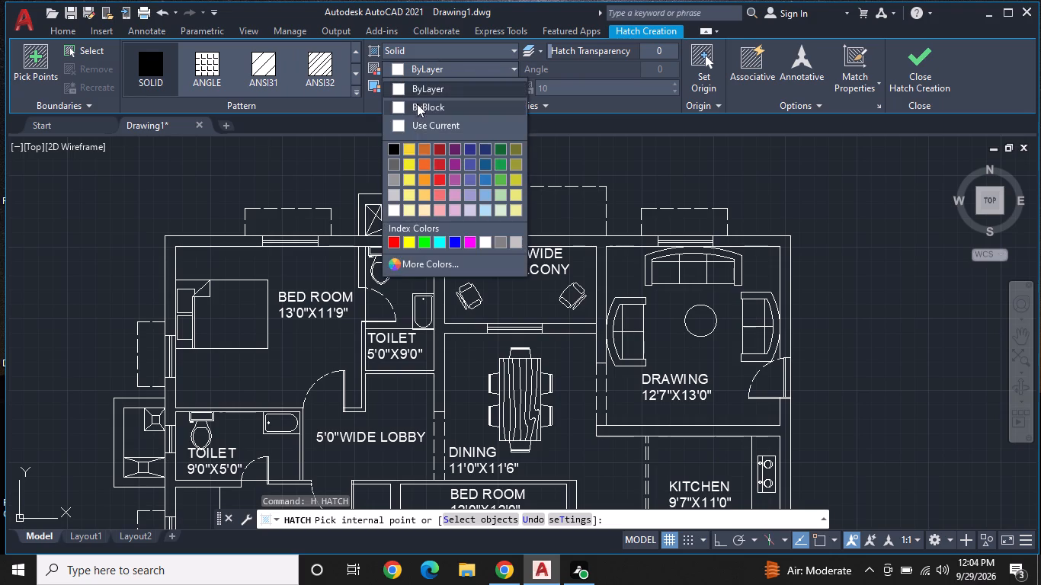
pyautogui.click(392, 184)
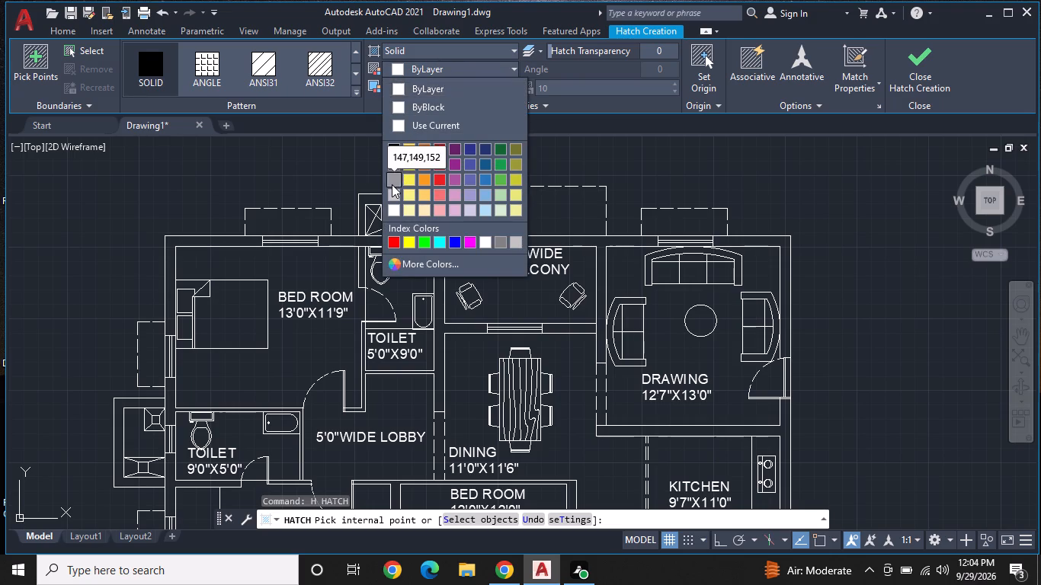
pyautogui.click(494, 243)
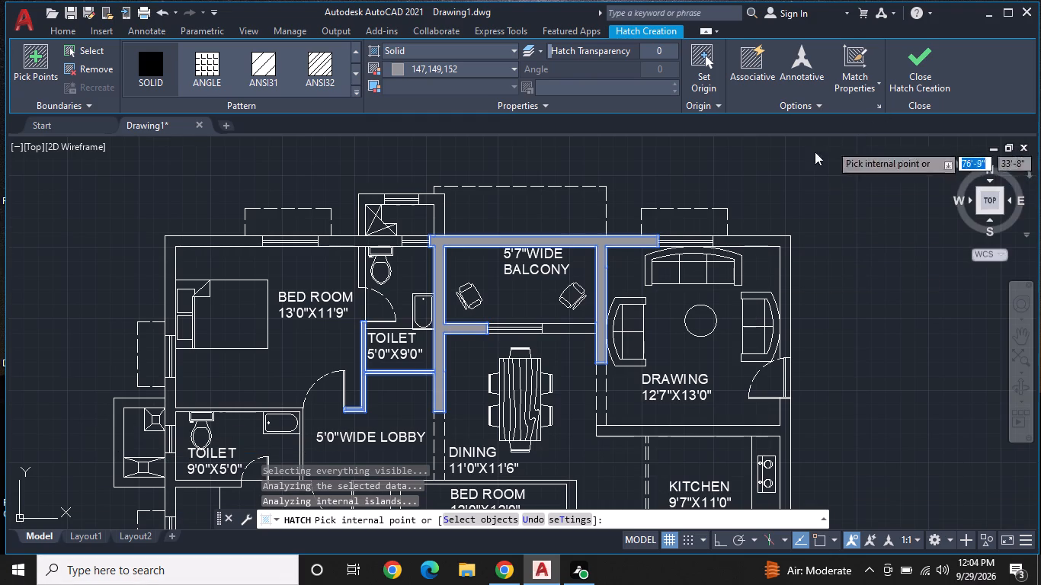
pyautogui.click(766, 239)
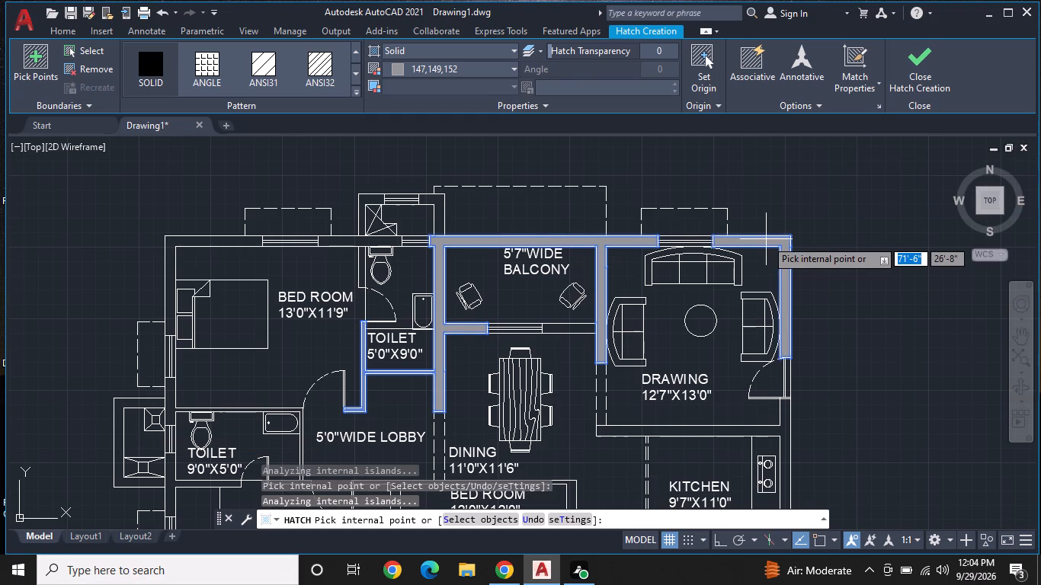
# Add the wall between the drawing room and kitchen and the remaining balcony–dining wall piece to the solid hatch.
pyautogui.moveTo(766, 239); pyautogui.dragTo(746, 110, button='middle')
pyautogui.scroll(1, 742, 117)
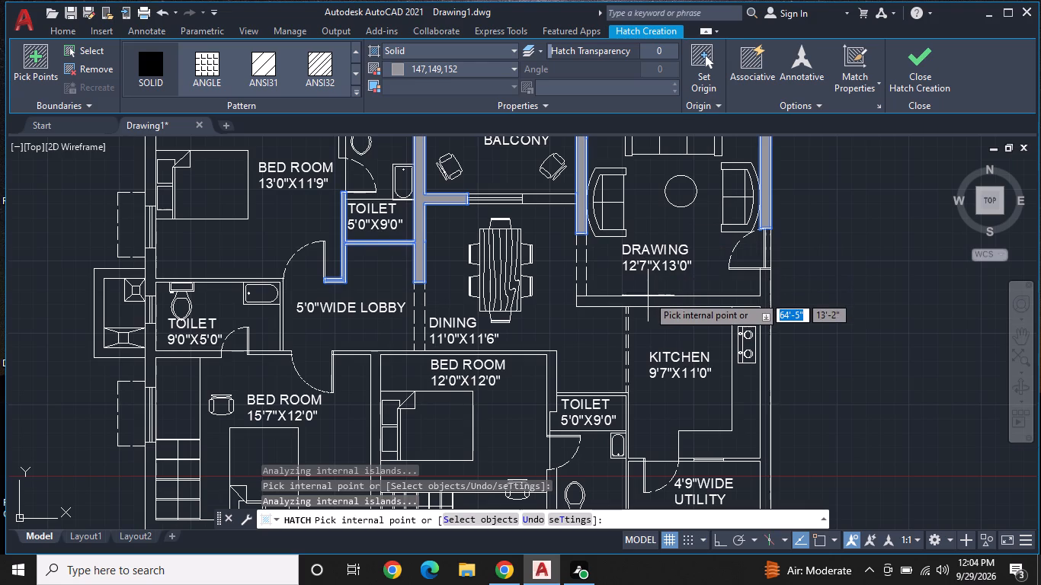
pyautogui.click(648, 297)
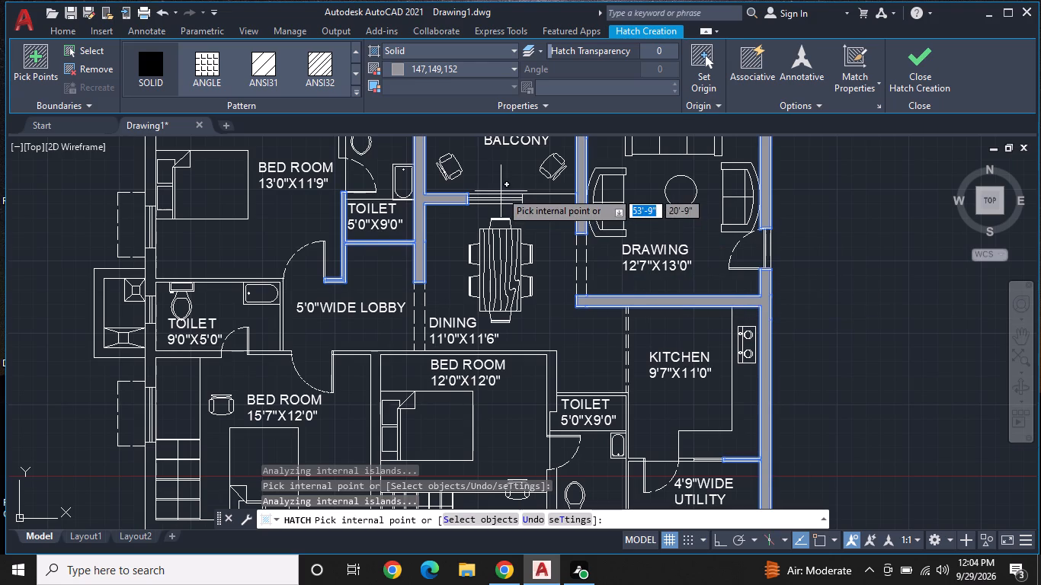
pyautogui.click(550, 200)
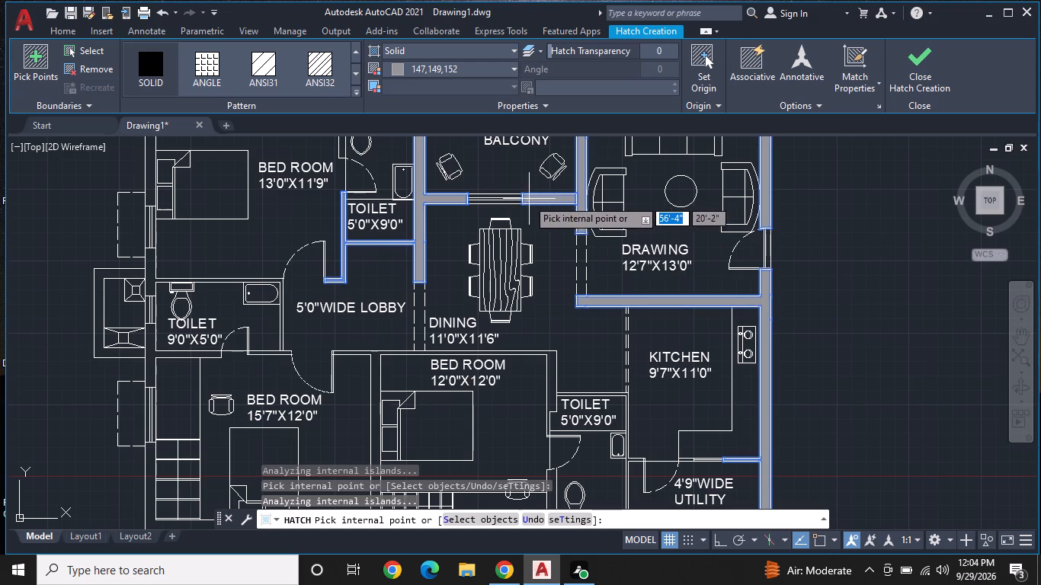
# Add the outer walls of the 13'0"X11'9" bedroom and its wall beside the toilet to the solid hatch.
pyautogui.moveTo(449, 187); pyautogui.dragTo(783, 302, button='middle')
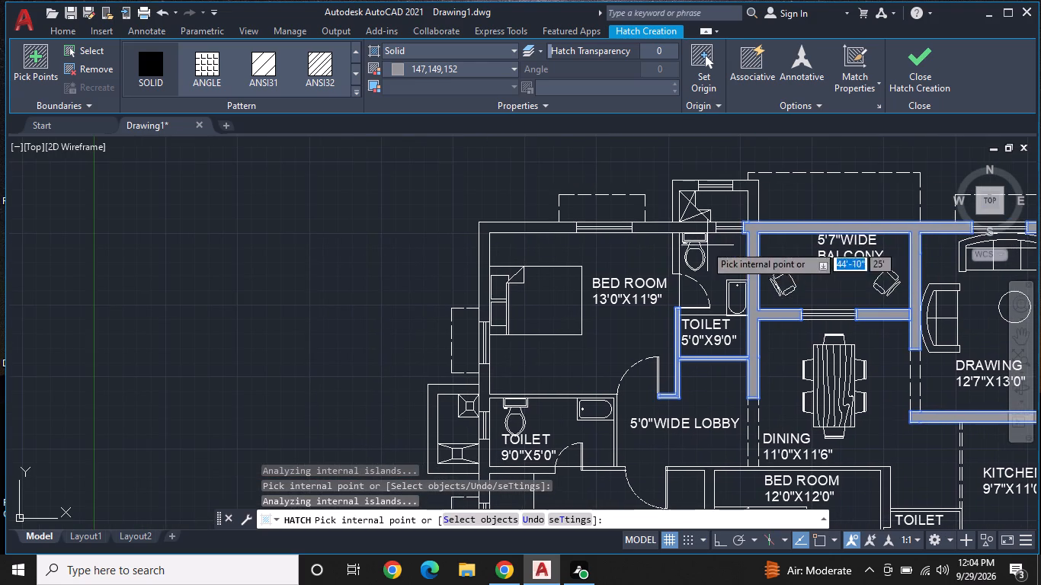
pyautogui.click(668, 226)
pyautogui.click(677, 250)
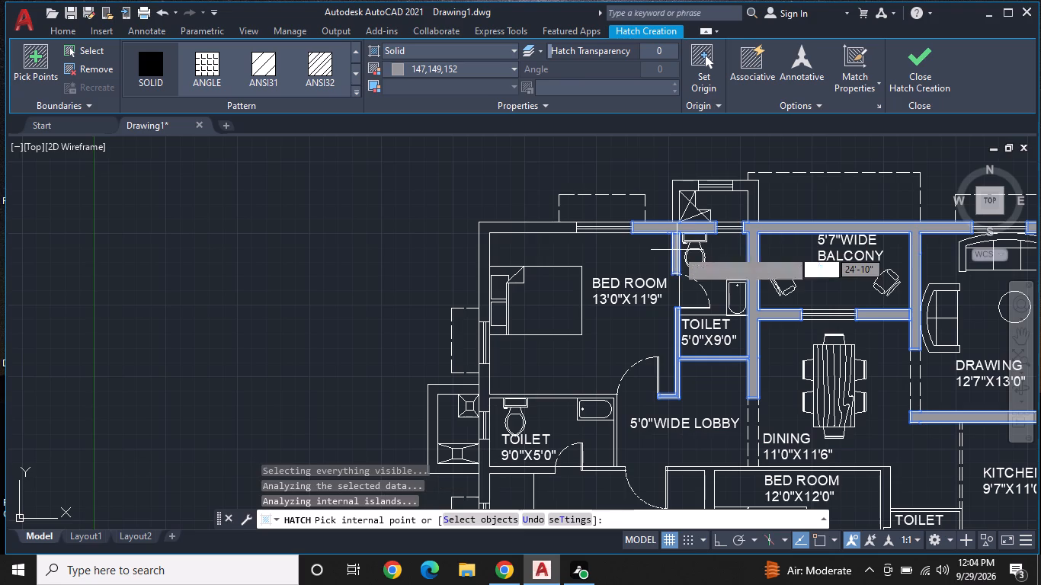
pyautogui.click(531, 227)
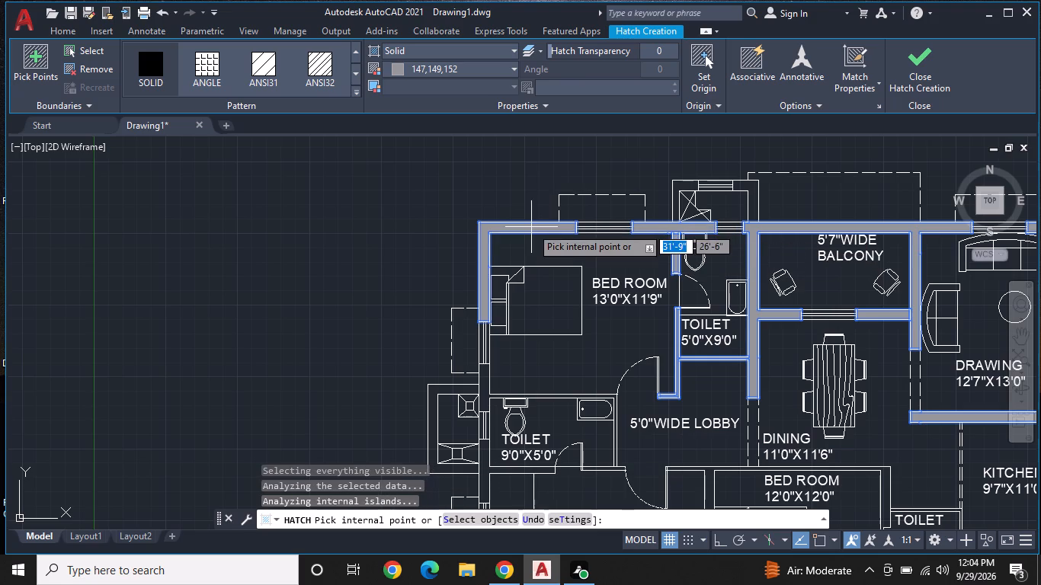
# Add the walls of the 9'0"X5'0" toilet and its shaft, and the wall between the 15'7"X12'0" and 12'0"X12'0" bedrooms, to the hatch.
pyautogui.moveTo(549, 318); pyautogui.dragTo(553, 150, button='middle')
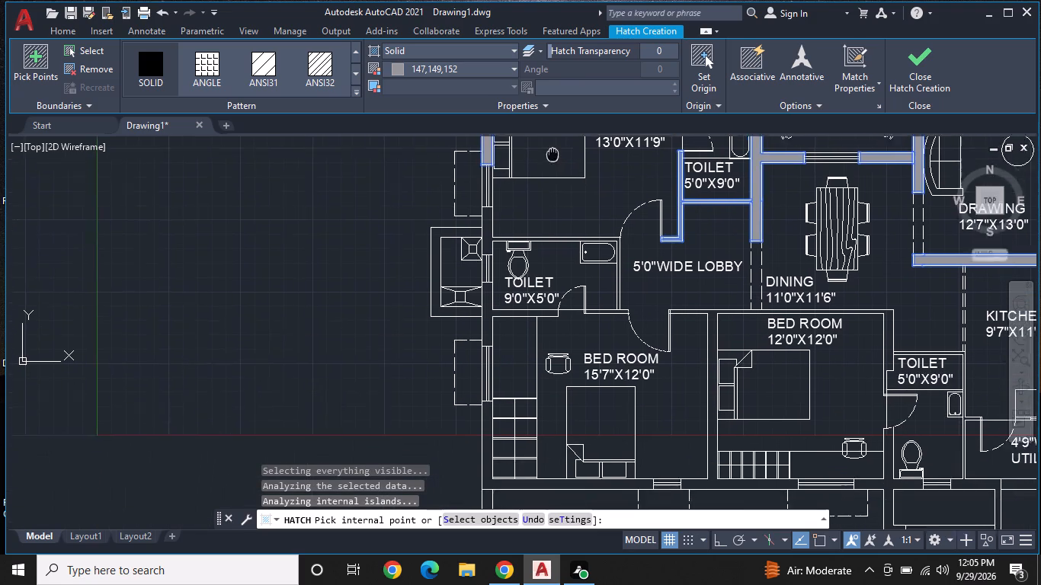
pyautogui.moveTo(553, 150); pyautogui.dragTo(552, 117, button='middle')
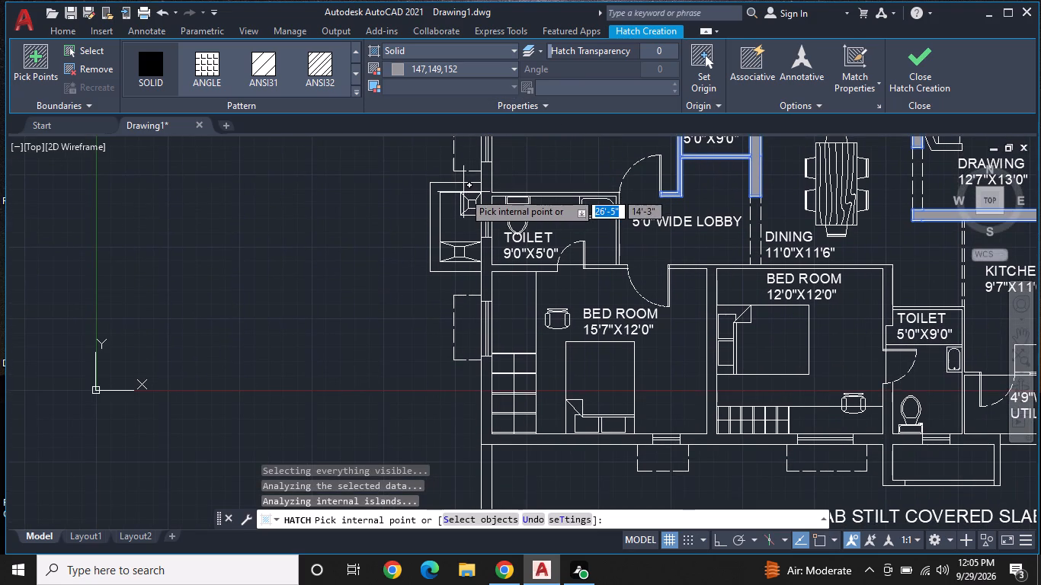
pyautogui.click(468, 188)
pyautogui.click(486, 183)
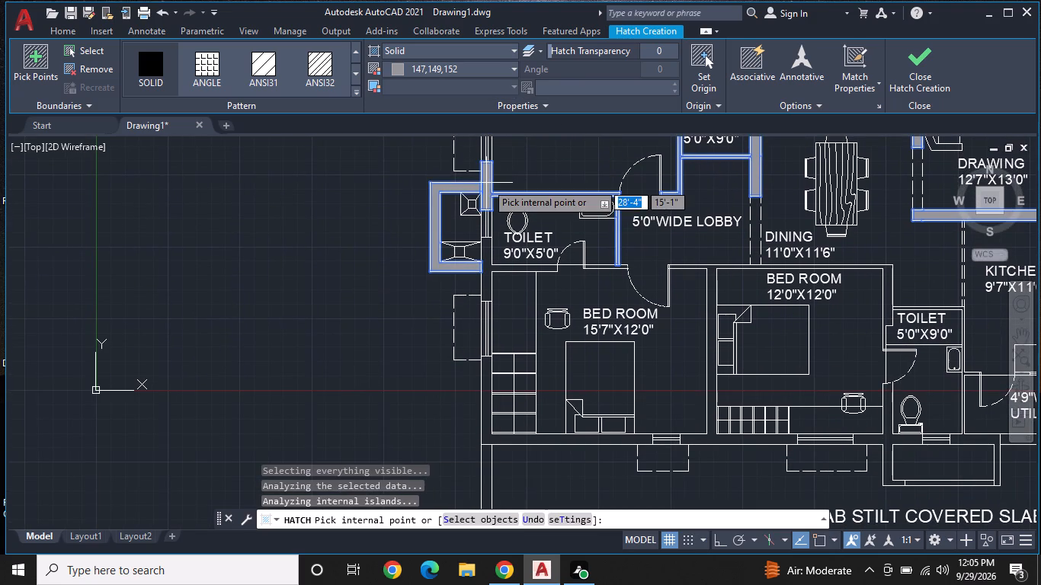
pyautogui.click(490, 264)
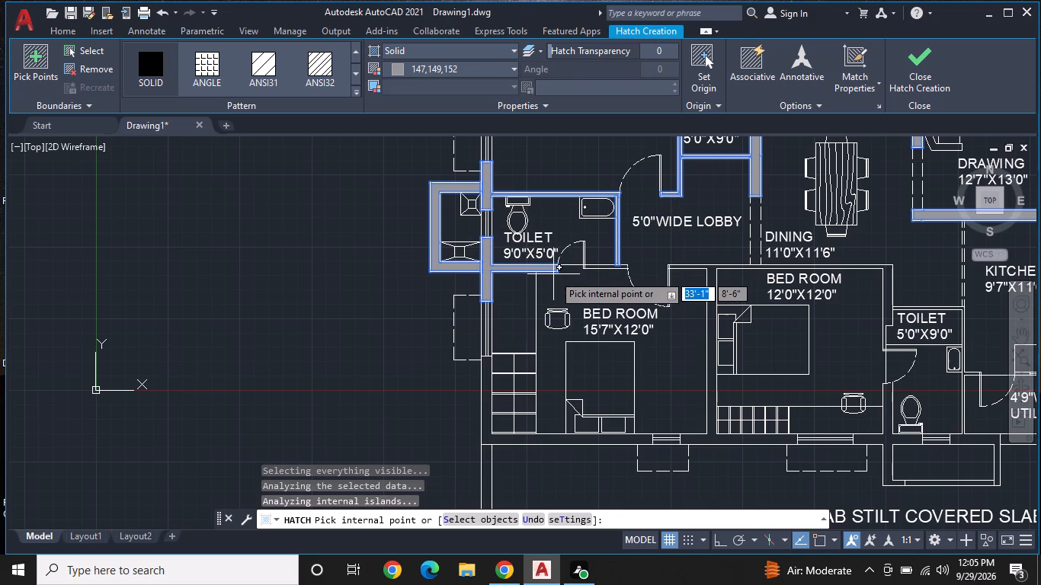
pyautogui.scroll(2, 603, 278)
pyautogui.click(607, 251)
pyautogui.scroll(-1, 617, 251)
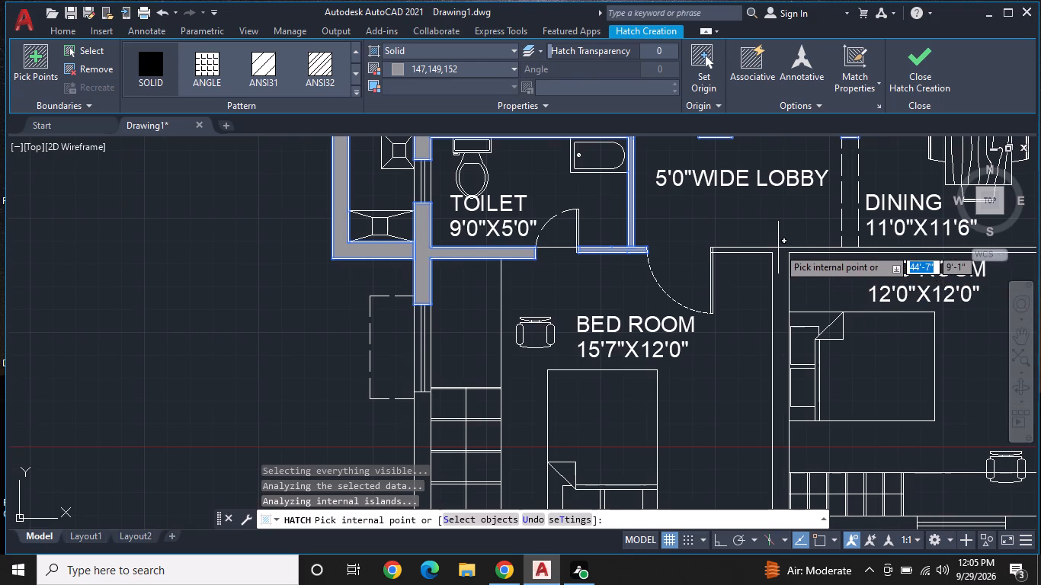
pyautogui.click(778, 270)
# Add the shaft walls projecting beyond the 5'0"X9'0" toilet beside the balcony to the solid hatch.
pyautogui.scroll(-2, 780, 267)
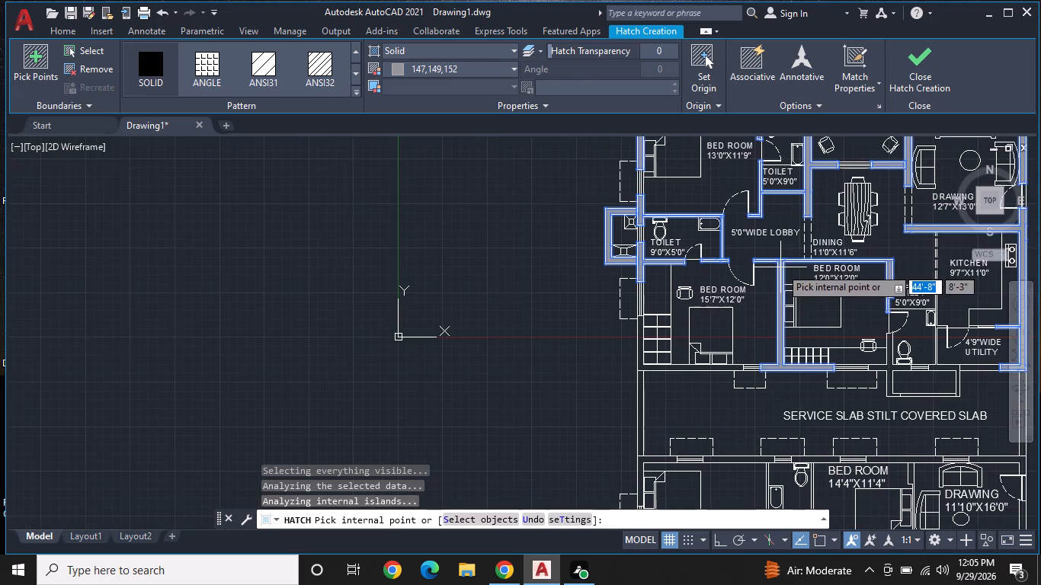
pyautogui.moveTo(770, 251); pyautogui.dragTo(504, 339, button='middle')
pyautogui.scroll(1, 556, 215)
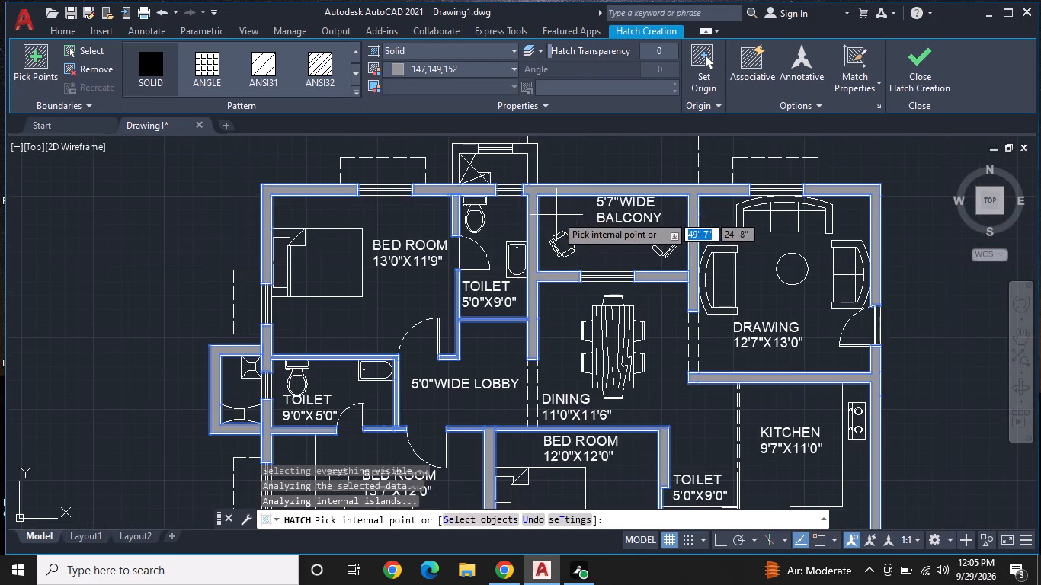
pyautogui.click(537, 159)
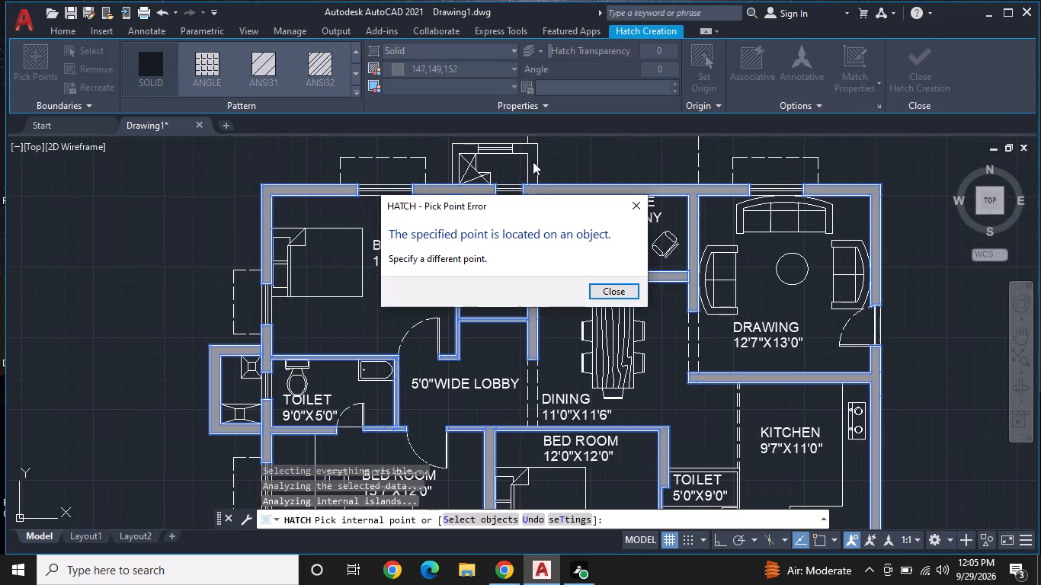
pyautogui.click(640, 202)
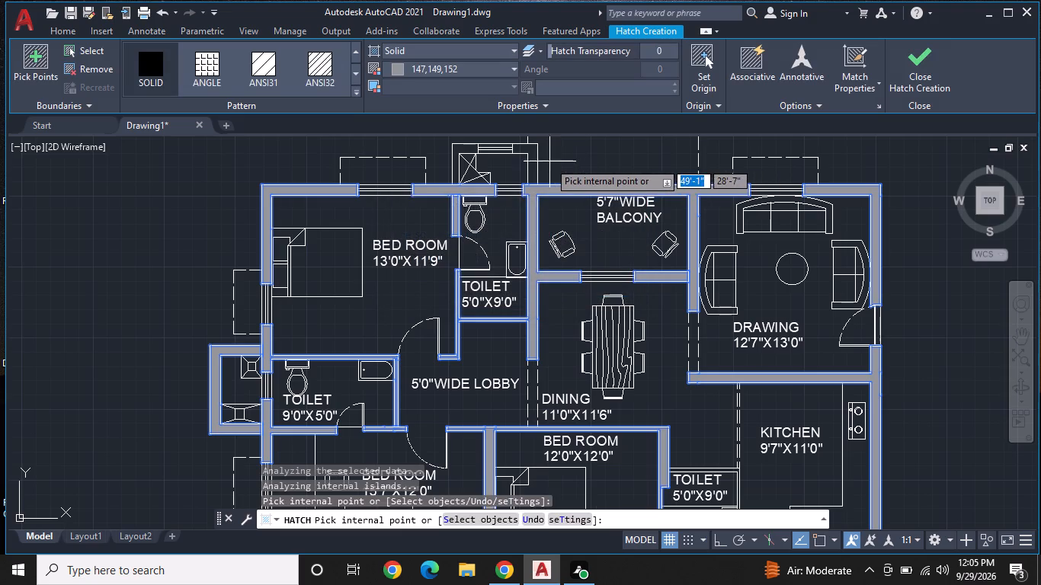
pyautogui.click(530, 168)
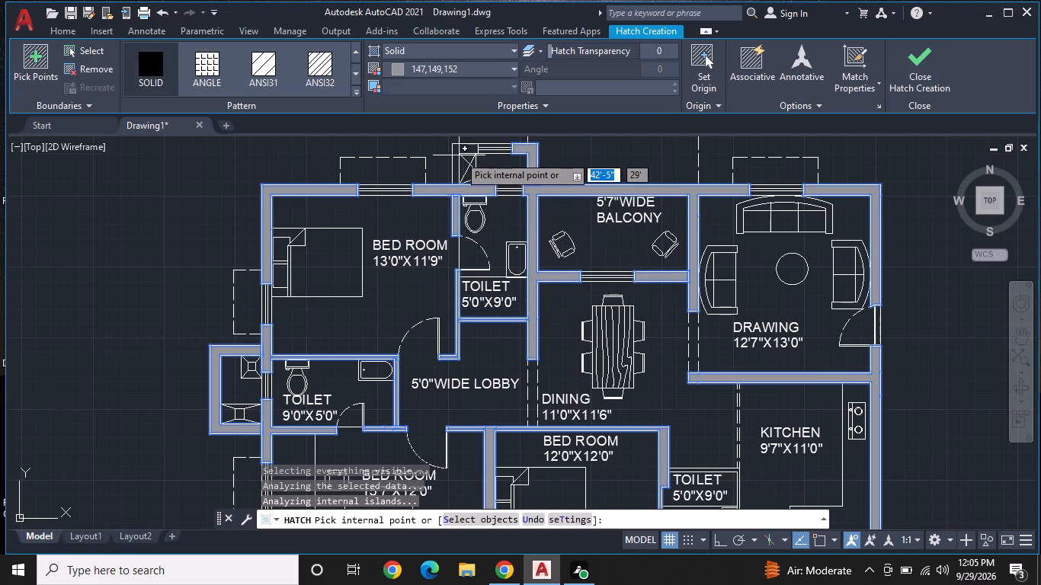
pyautogui.click(459, 152)
# Add the outer corner wall of the 15'7"X12'0" bedroom, along its wardrobe and service slab sides, to the solid hatch.
pyautogui.moveTo(522, 225); pyautogui.dragTo(523, 221, button='middle')
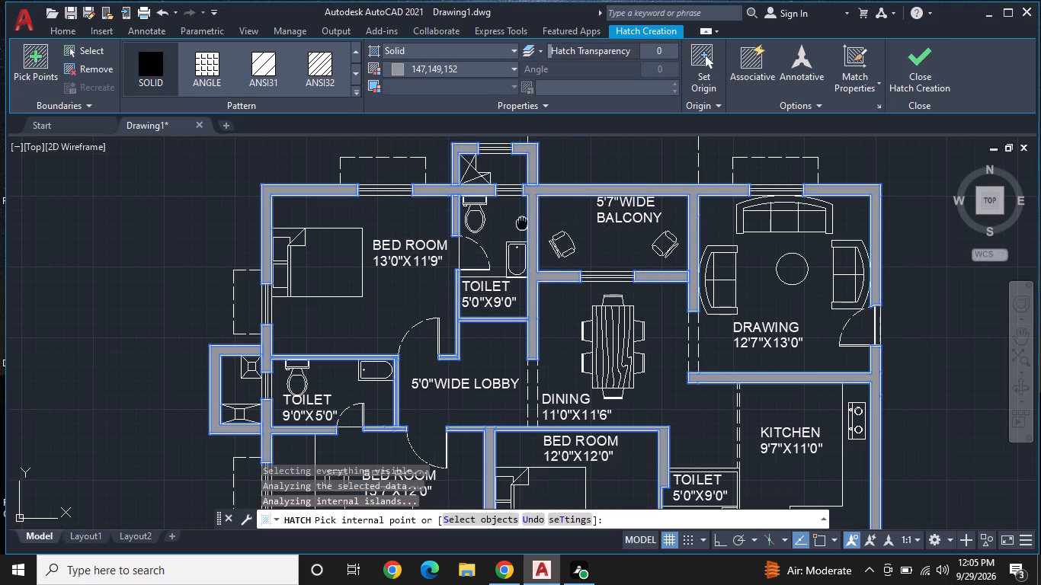
pyautogui.moveTo(523, 221); pyautogui.dragTo(581, 132, button='middle')
pyautogui.scroll(-1, 562, 241)
pyautogui.moveTo(576, 316); pyautogui.dragTo(581, 201, button='middle')
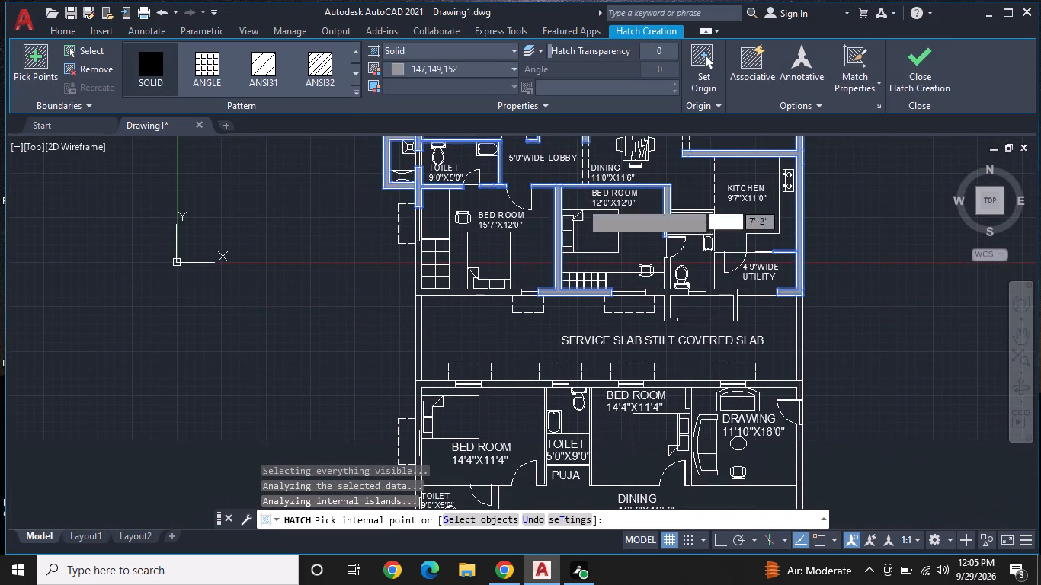
pyautogui.scroll(1, 299, 224)
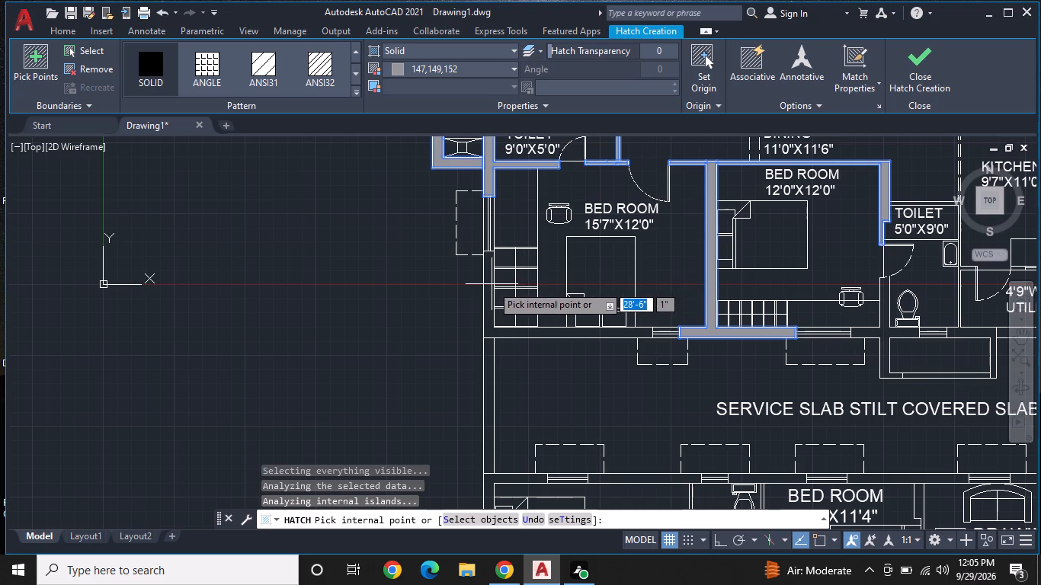
pyautogui.click(492, 286)
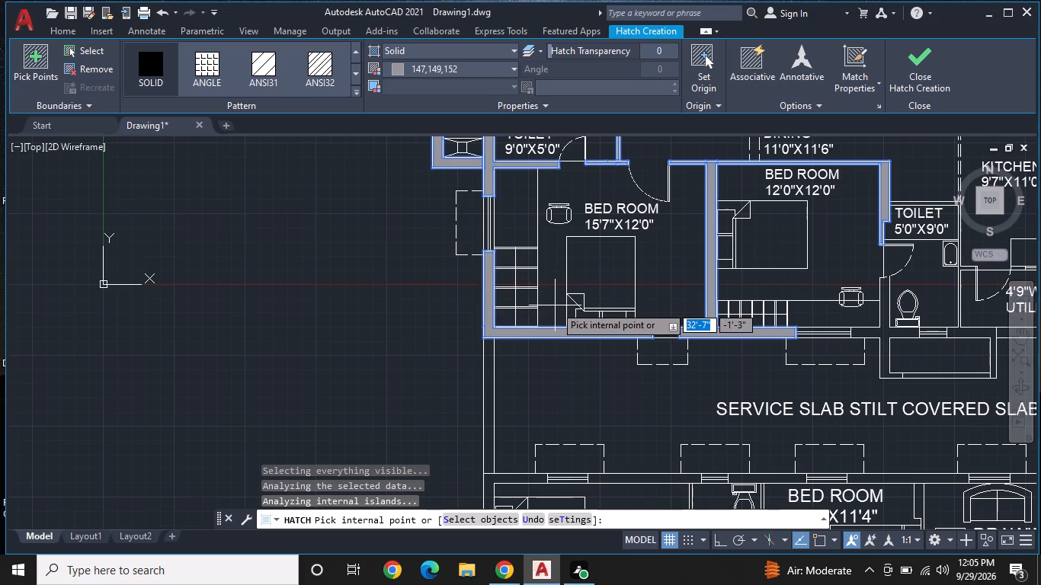
# Add the wall junction between the 12'0"X12'0" bedroom and its 5'0"X9'0" toilet, including the adjoining shaft wall, to the solid hatch.
pyautogui.scroll(1, 847, 326)
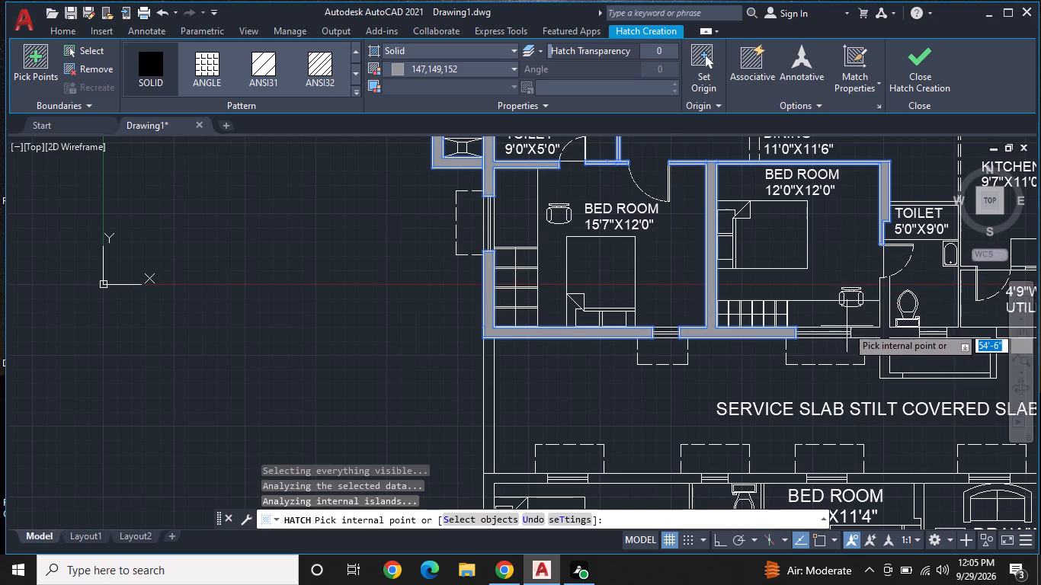
pyautogui.moveTo(847, 326); pyautogui.dragTo(536, 238, button='middle')
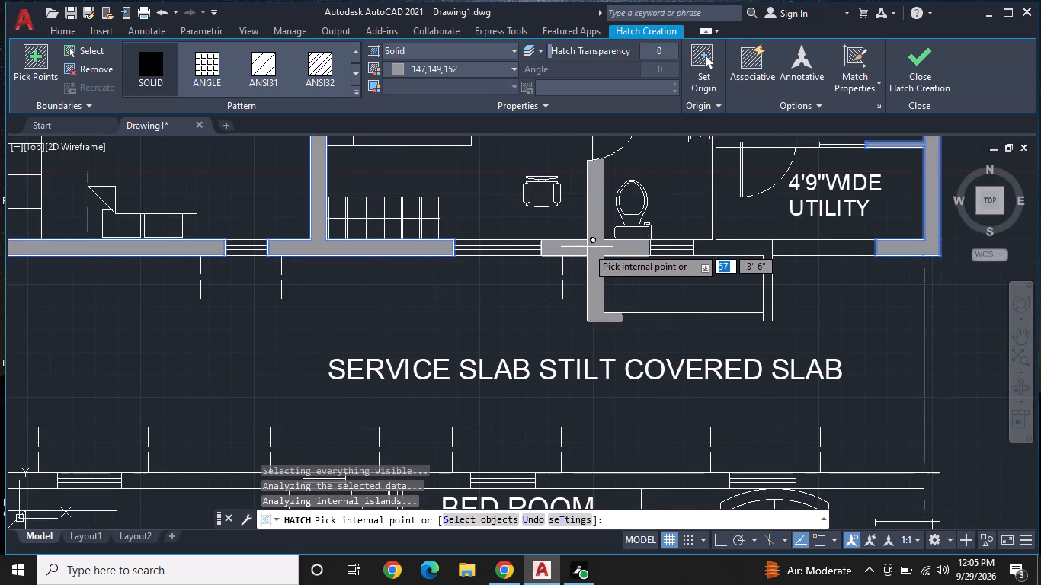
pyautogui.click(591, 247)
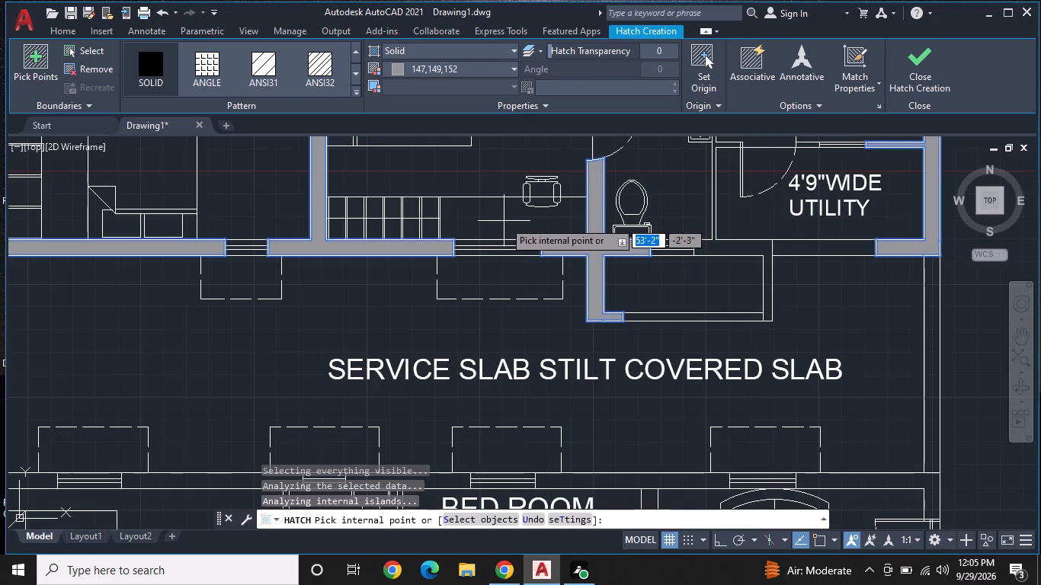
# Fill the desk area beside the chair in the 12'0"X12'0" bedroom with the solid hatch.
pyautogui.click(504, 221)
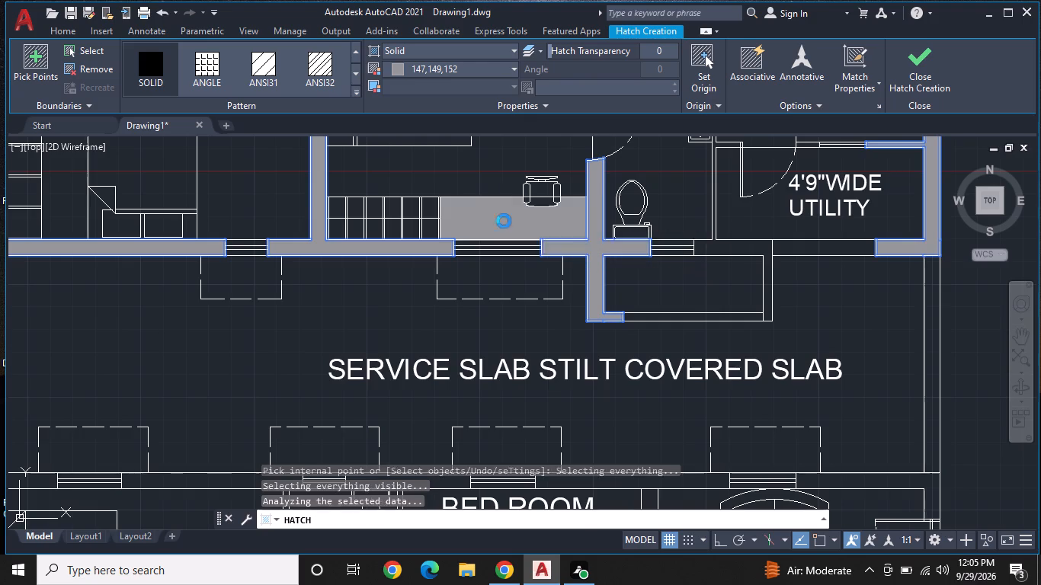
pyautogui.click(549, 200)
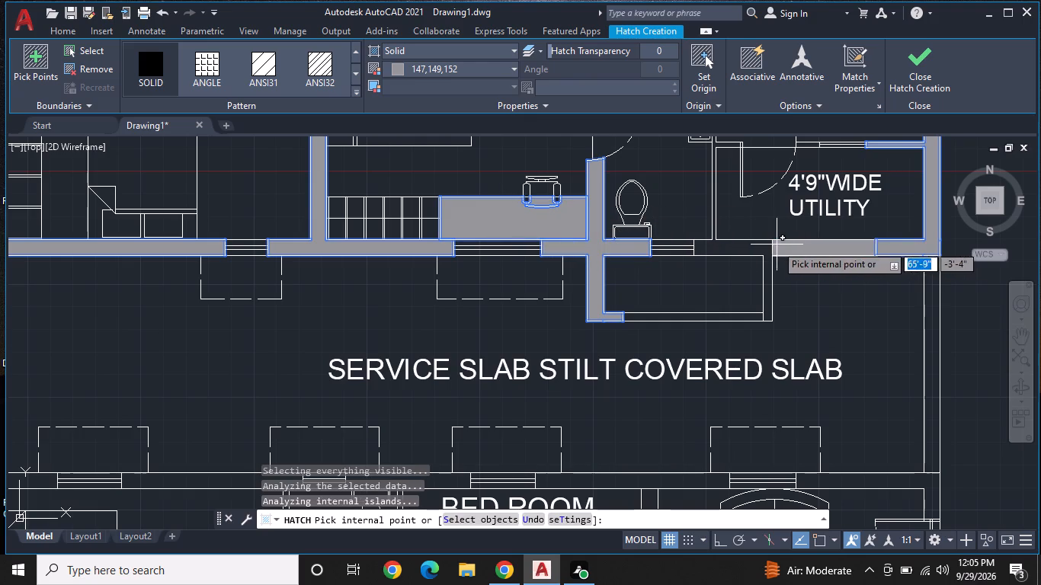
# Add the toilet–utility wall, the utility's service slab wall and the remaining shaft walls to the solid hatch.
pyautogui.click(751, 245)
pyautogui.click(800, 250)
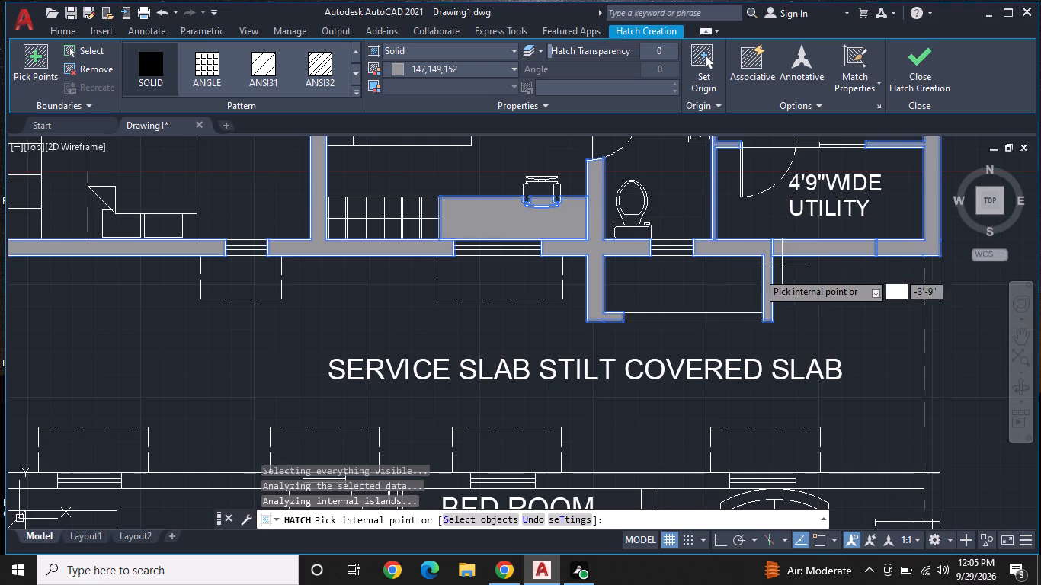
pyautogui.click(698, 320)
# Add the service slab's outer side wall below the 15'7"X12'0" bedroom to the solid hatch.
pyautogui.scroll(-2, 683, 283)
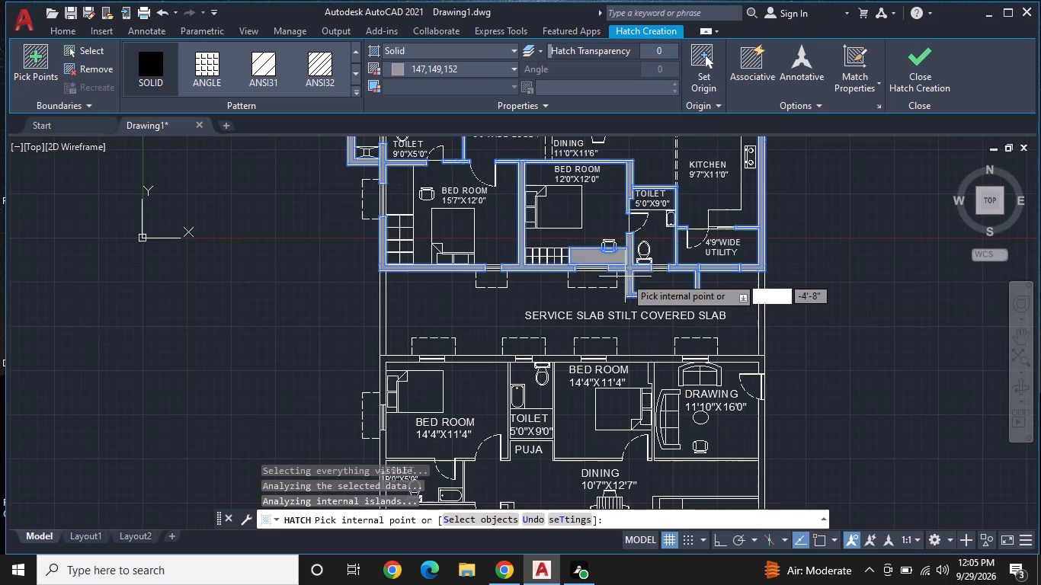
pyautogui.scroll(1, 573, 268)
pyautogui.moveTo(573, 268); pyautogui.dragTo(668, 278, button='middle')
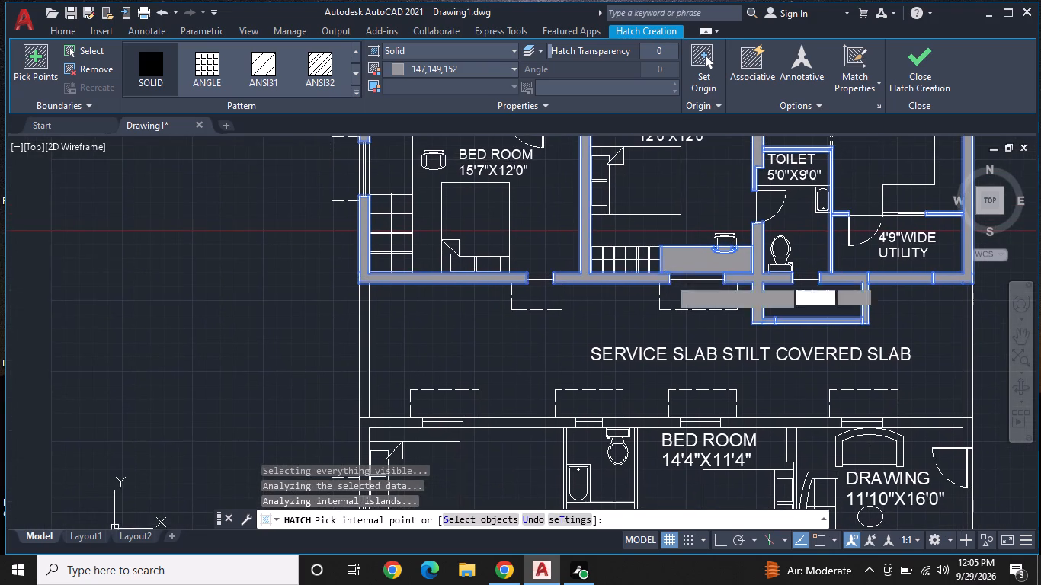
pyautogui.moveTo(656, 328); pyautogui.dragTo(751, 220, button='middle')
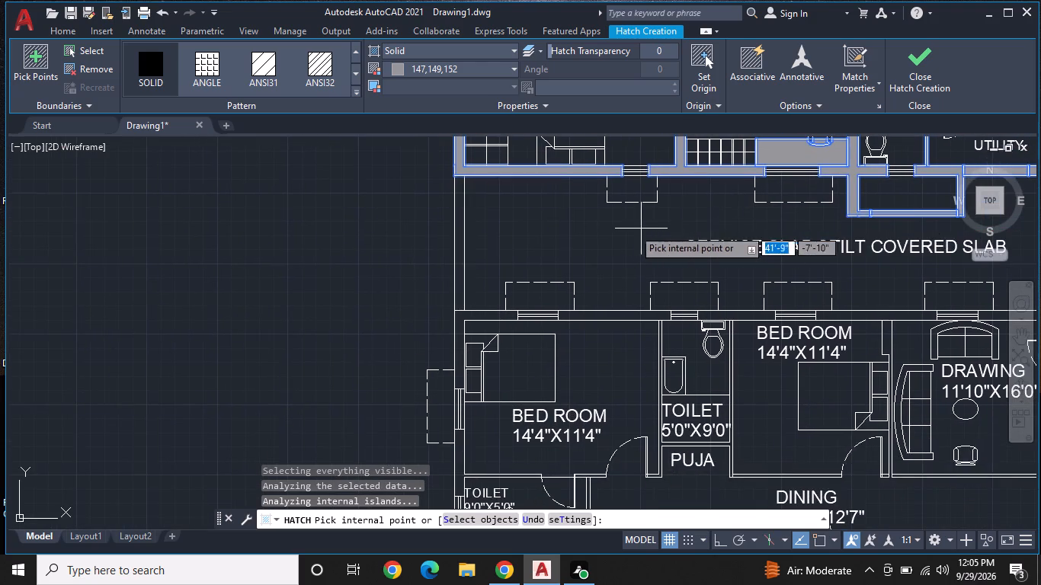
pyautogui.scroll(-2, 612, 229)
pyautogui.scroll(2, 539, 237)
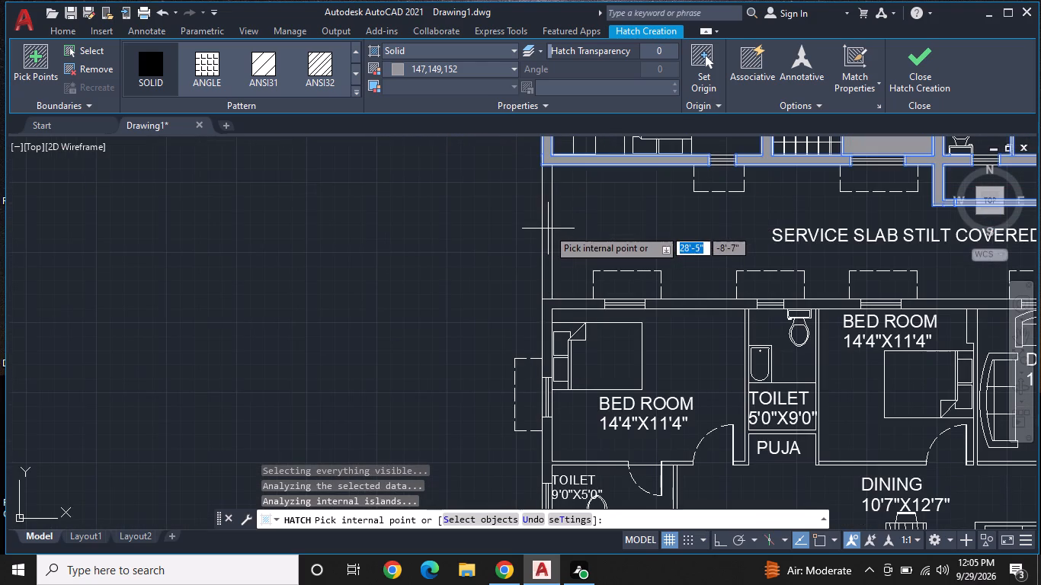
pyautogui.click(548, 229)
# Fill the blank rectangle above the wardrobe in the 15'7"X12'0" bedroom with the solid hatch.
pyautogui.scroll(-2, 652, 236)
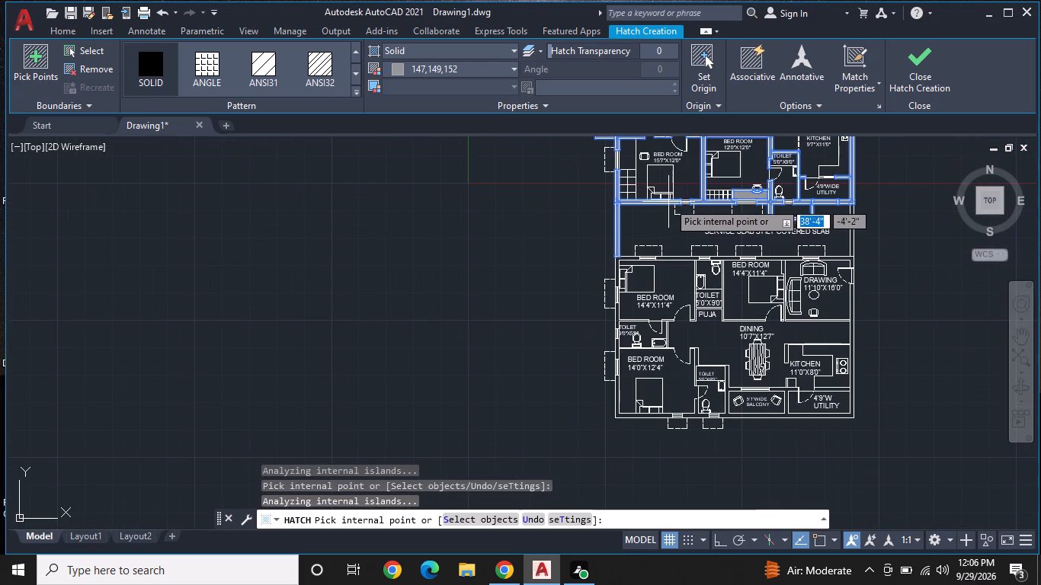
pyautogui.moveTo(666, 214); pyautogui.dragTo(633, 292, button='middle')
pyautogui.scroll(2, 627, 251)
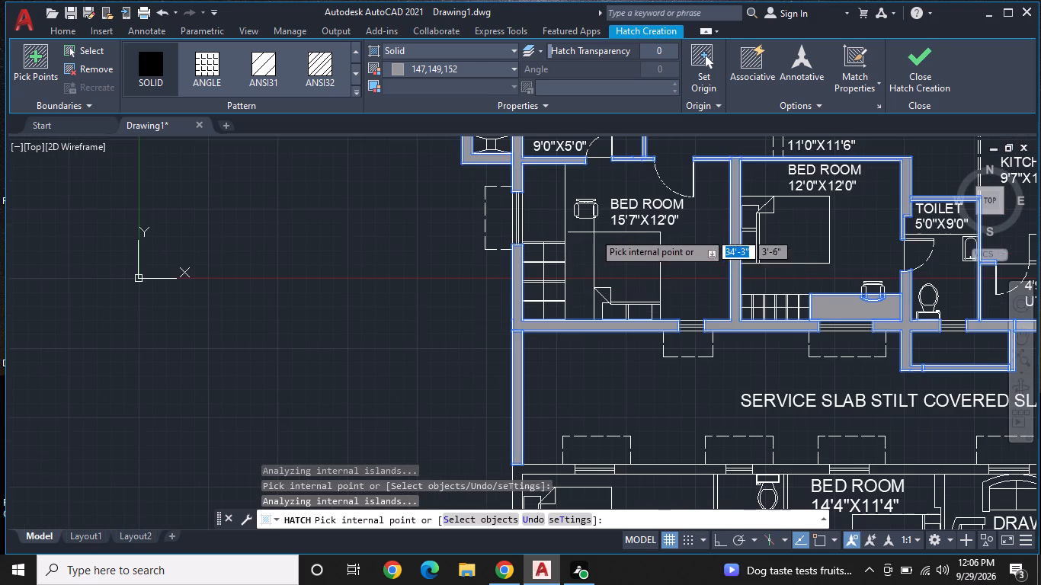
pyautogui.click(560, 215)
# Add the service slab's outer side wall above the 11'10"X16'0" drawing room to the solid hatch.
pyautogui.scroll(-2, 608, 223)
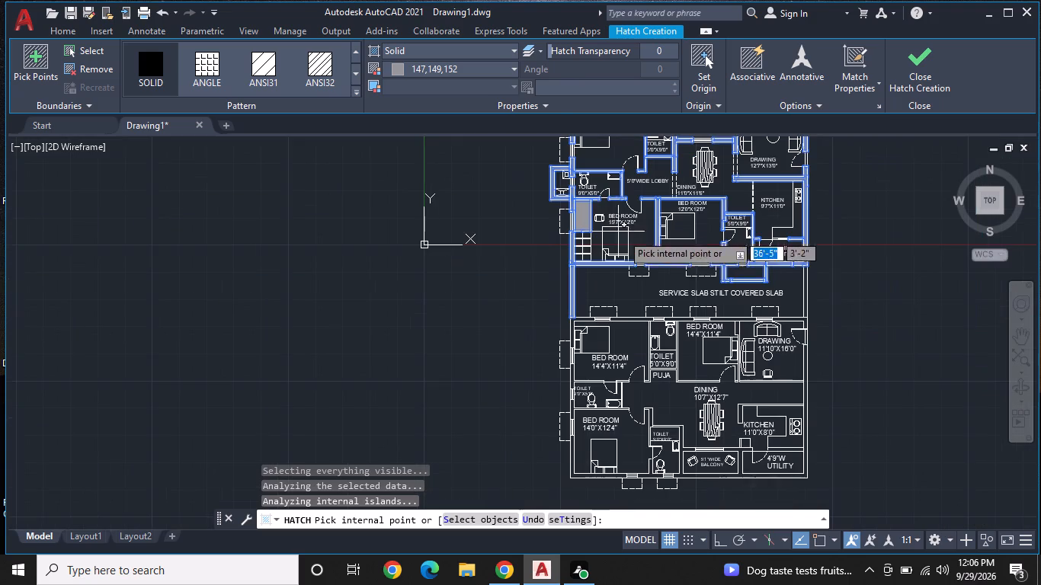
pyautogui.moveTo(681, 259); pyautogui.dragTo(500, 187, button='middle')
pyautogui.scroll(2, 612, 222)
pyautogui.click(638, 205)
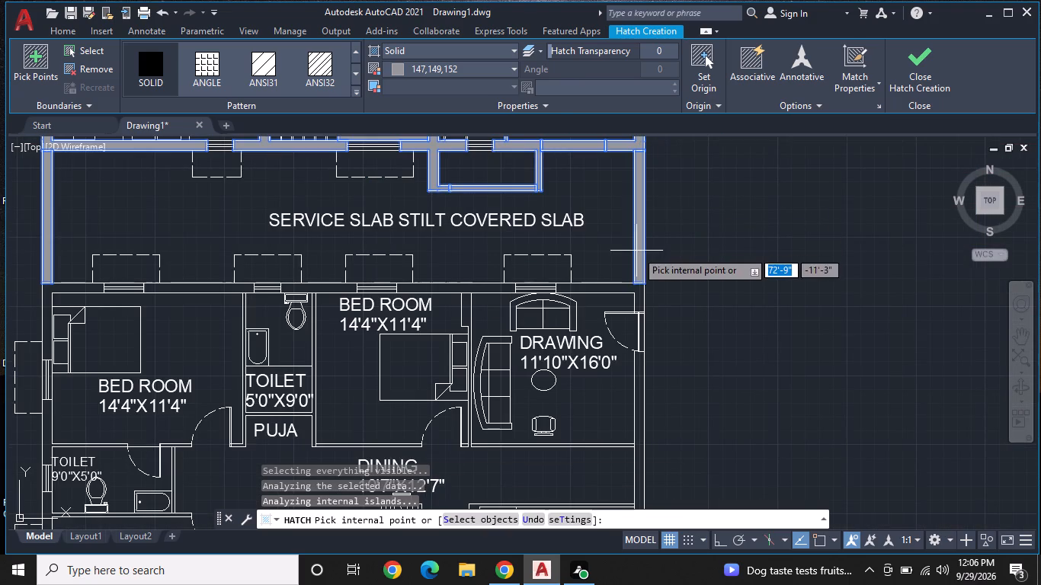
# Add the wall pieces between the service slab and the lower unit, from the drawing room to the 14'4"X11'4" bedroom corner, to the hatch.
pyautogui.click(604, 286)
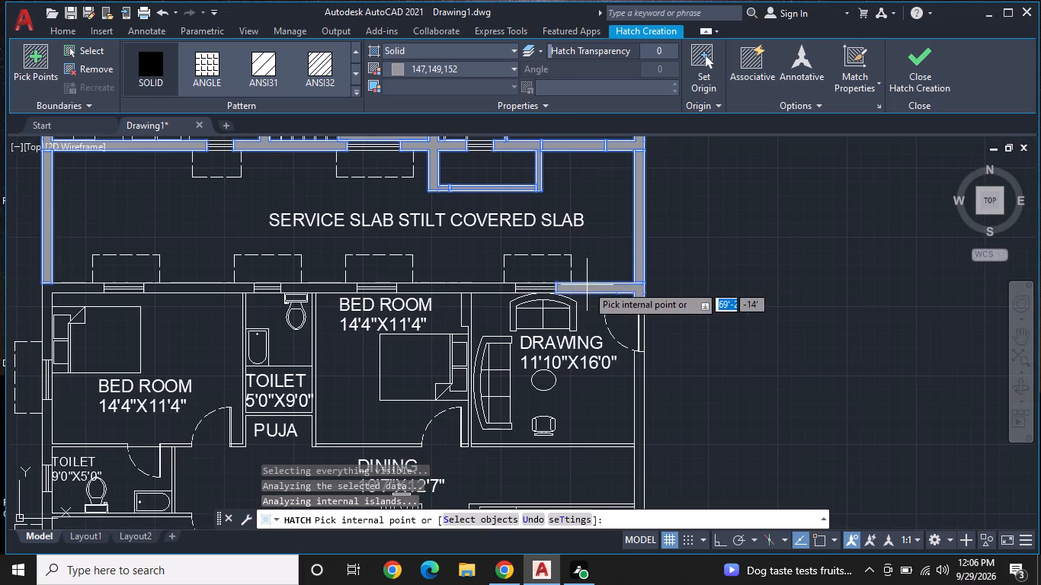
pyautogui.click(466, 289)
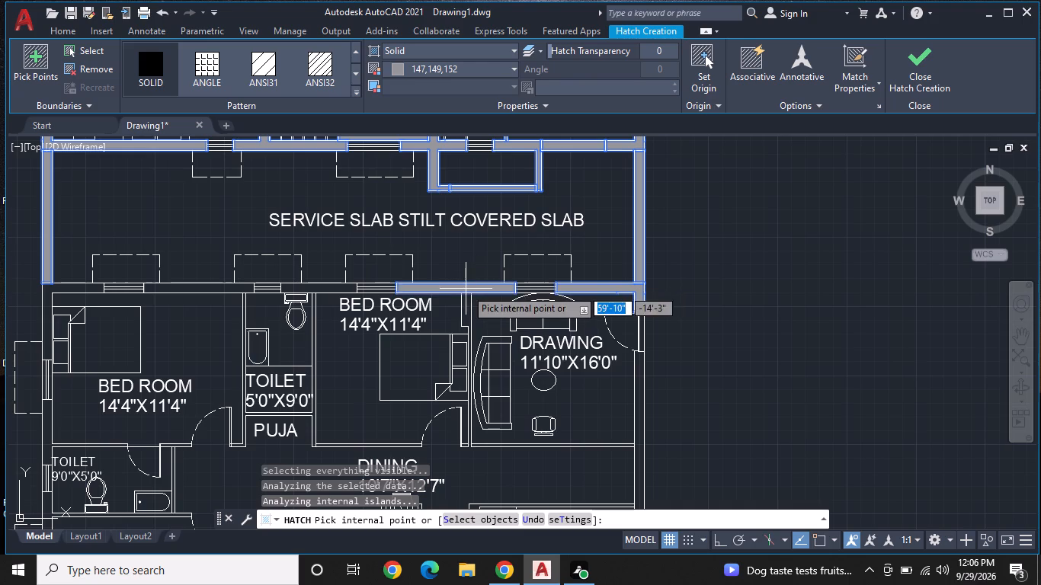
pyautogui.click(335, 289)
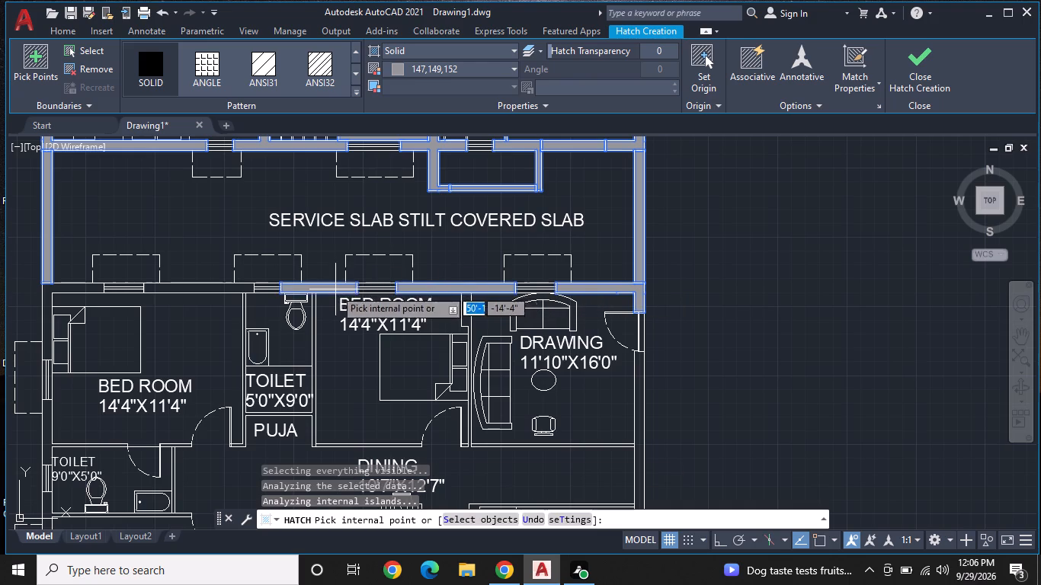
pyautogui.click(210, 287)
pyautogui.moveTo(214, 287); pyautogui.dragTo(724, 241, button='middle')
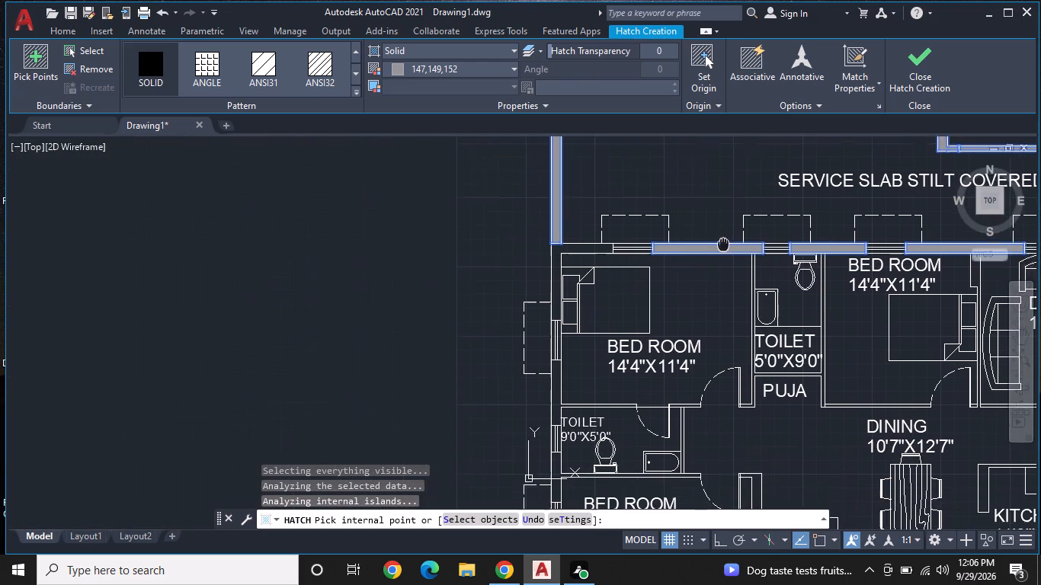
pyautogui.moveTo(724, 241); pyautogui.dragTo(724, 238, button='middle')
pyautogui.click(594, 241)
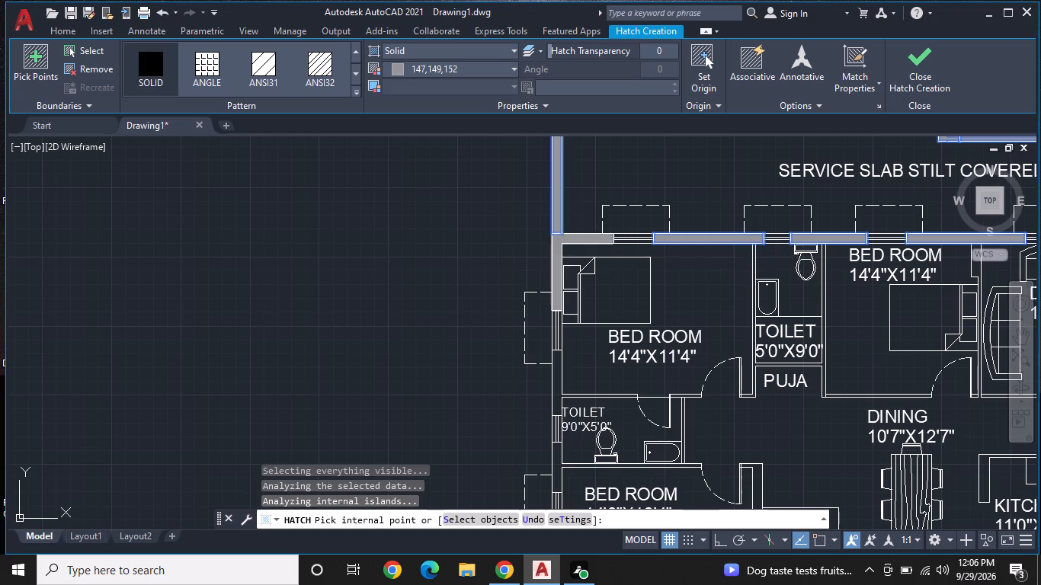
# Add the lower unit's 9'0"X5'0" toilet walls, namely the outer wall, the 14'4"X11'4" bedroom partition and the lobby-side wall, to the hatch.
pyautogui.middleClick(678, 351)
pyautogui.moveTo(678, 346); pyautogui.dragTo(484, 201, button='middle')
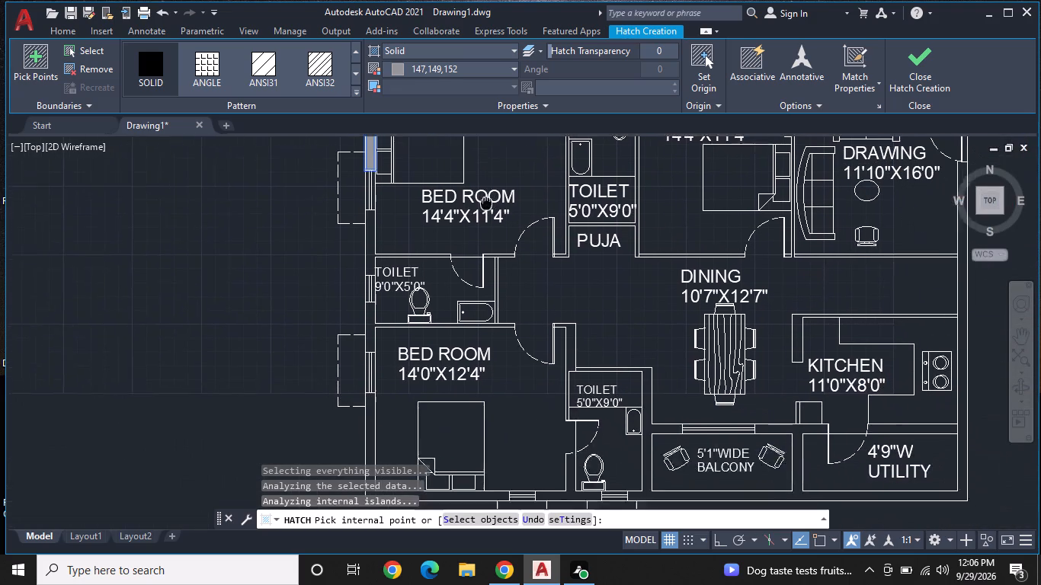
pyautogui.moveTo(484, 201); pyautogui.dragTo(474, 196, button='middle')
pyautogui.click(352, 229)
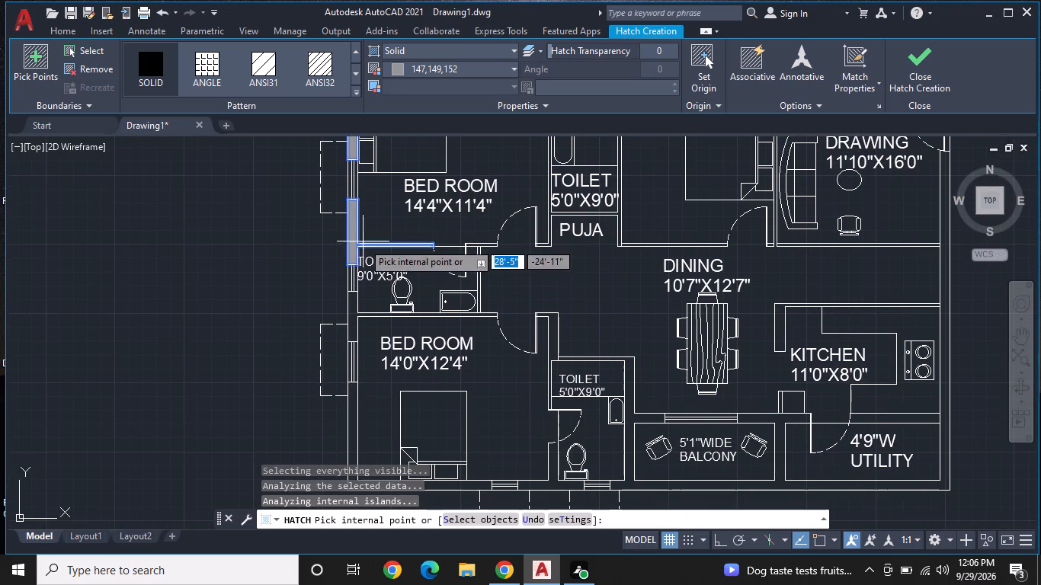
pyautogui.scroll(2, 493, 219)
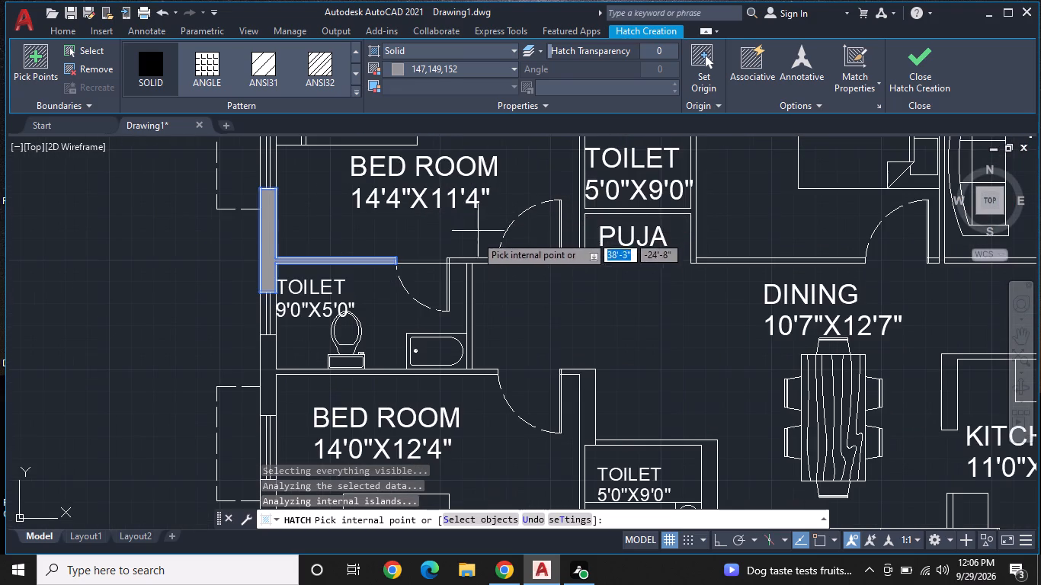
pyautogui.scroll(2, 472, 248)
pyautogui.click(477, 279)
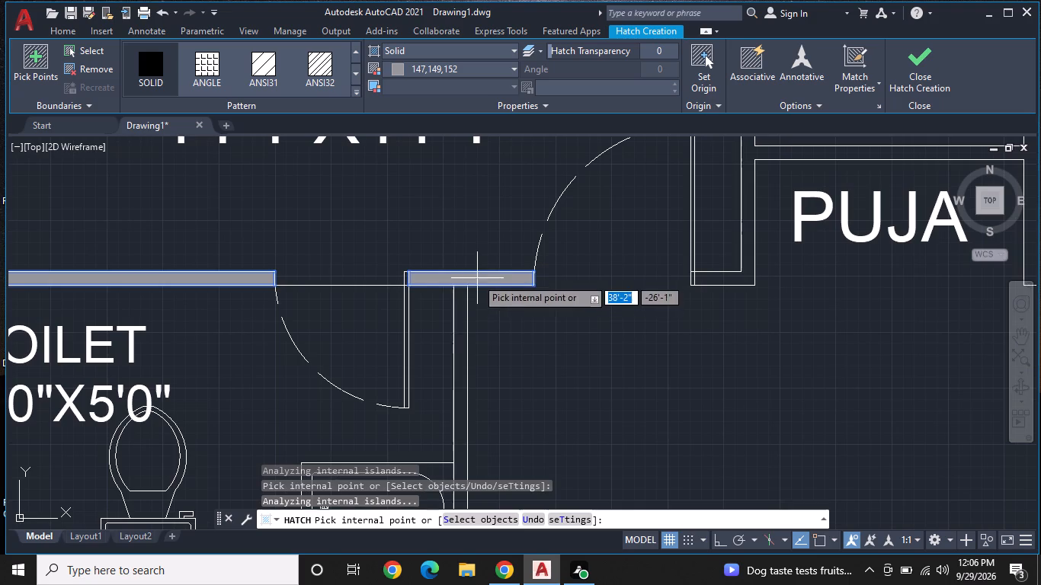
pyautogui.doubleClick(463, 296)
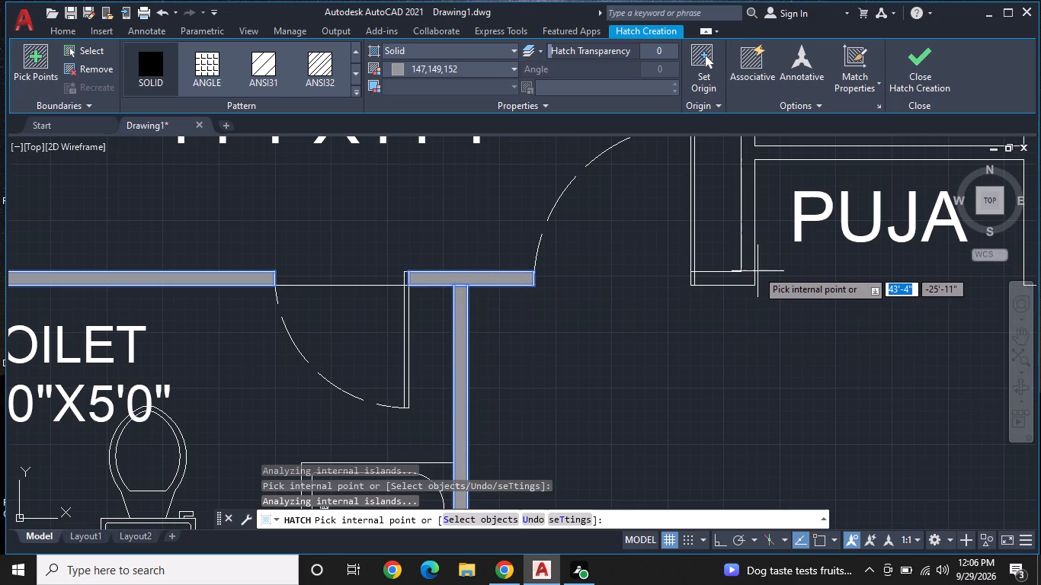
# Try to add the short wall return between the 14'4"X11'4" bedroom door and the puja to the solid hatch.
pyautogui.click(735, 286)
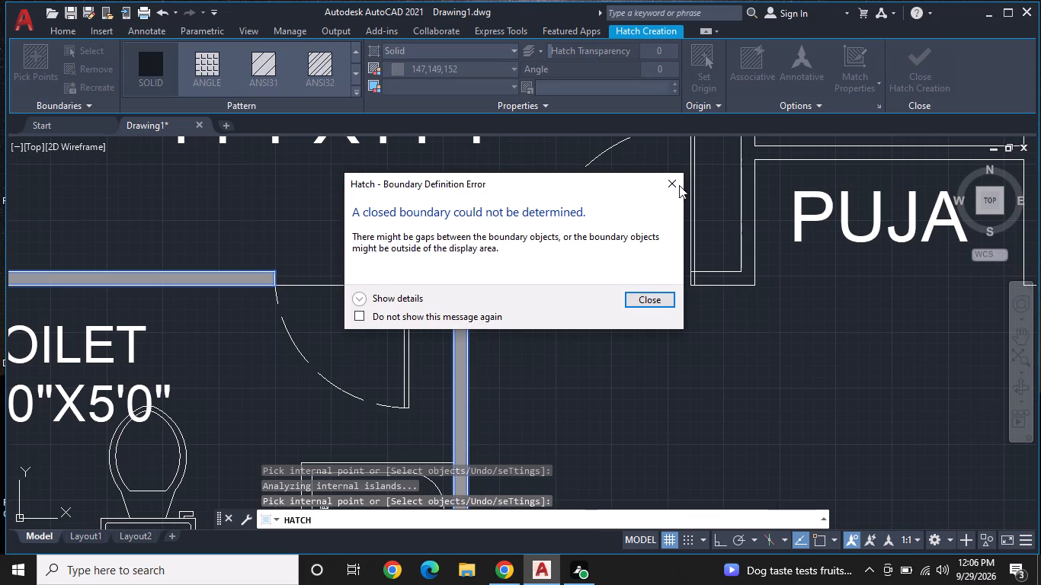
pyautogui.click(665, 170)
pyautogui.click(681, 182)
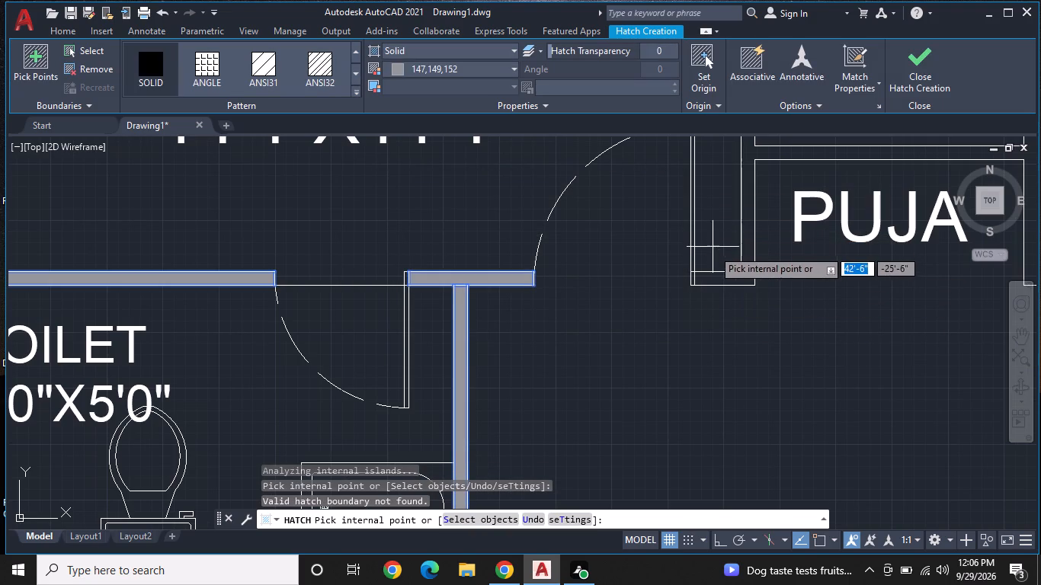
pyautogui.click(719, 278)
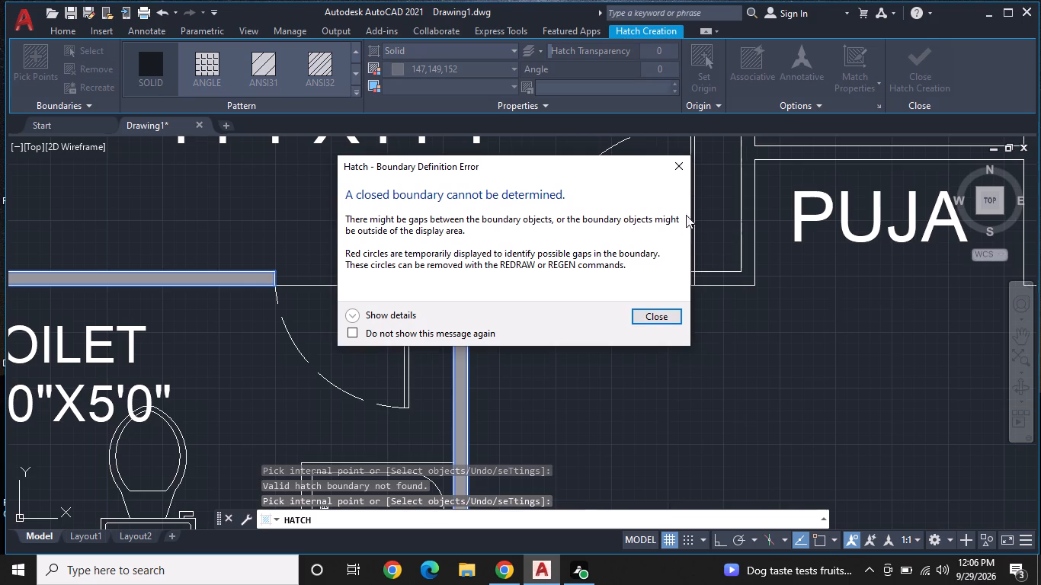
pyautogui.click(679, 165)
# Add the wall strips at the 5'0"X9'0" toilet, including the one between it and the puja, to the solid hatch.
pyautogui.scroll(-2, 728, 244)
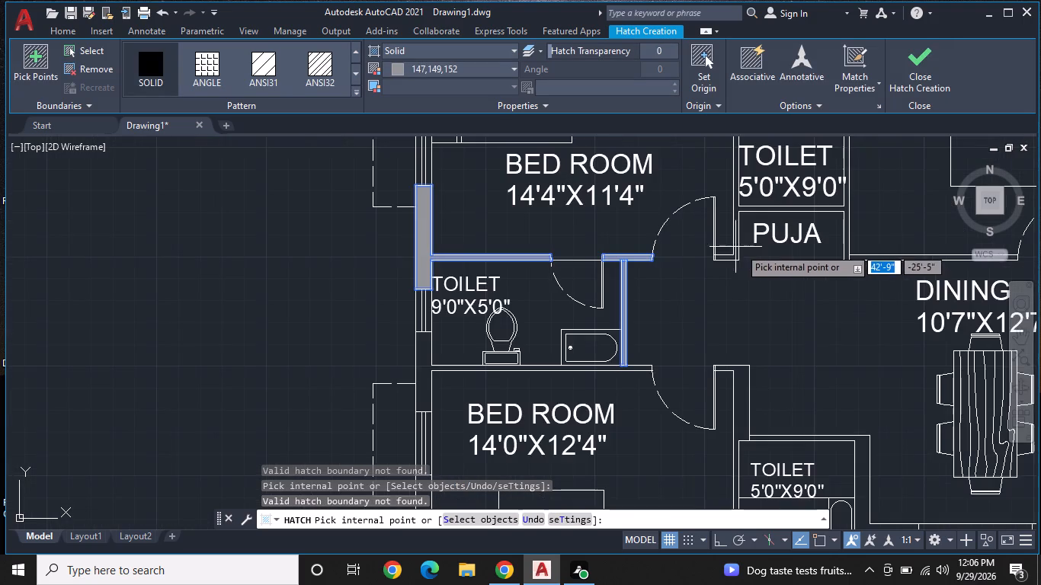
pyautogui.moveTo(722, 269); pyautogui.dragTo(585, 308, button='middle')
pyautogui.scroll(1, 616, 277)
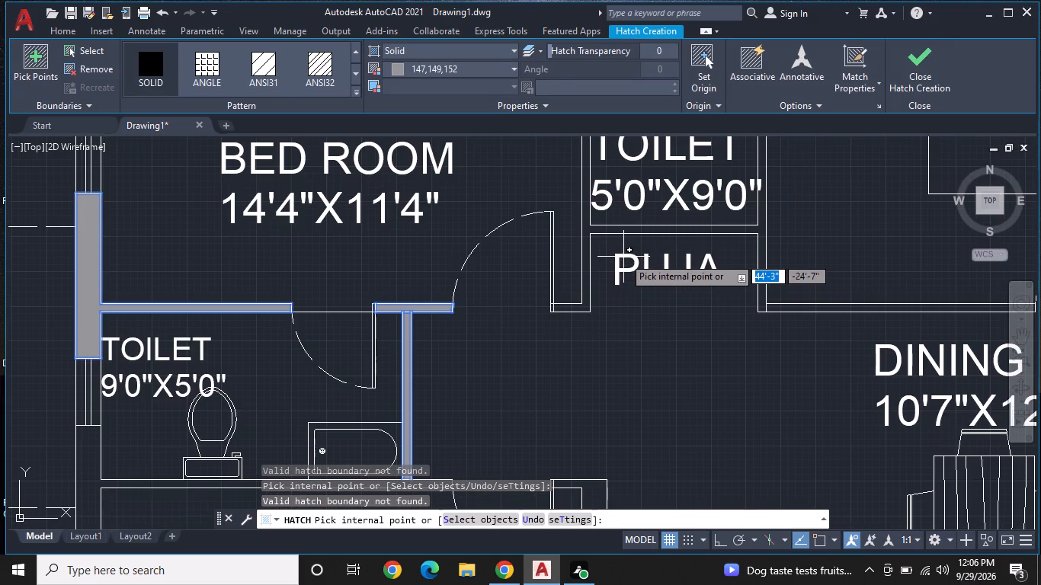
pyautogui.scroll(1, 623, 250)
pyautogui.click(619, 215)
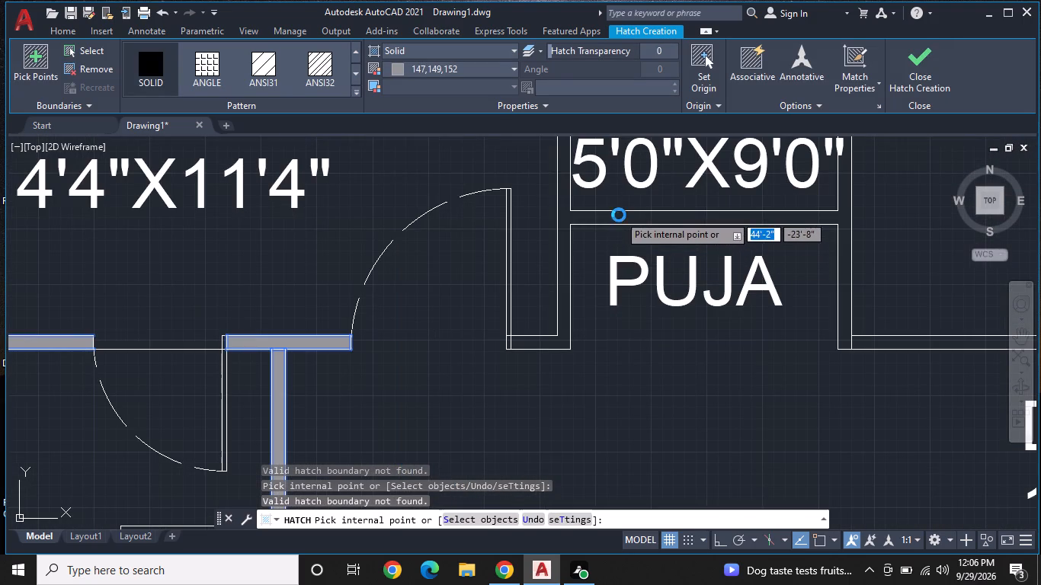
pyautogui.doubleClick(674, 164)
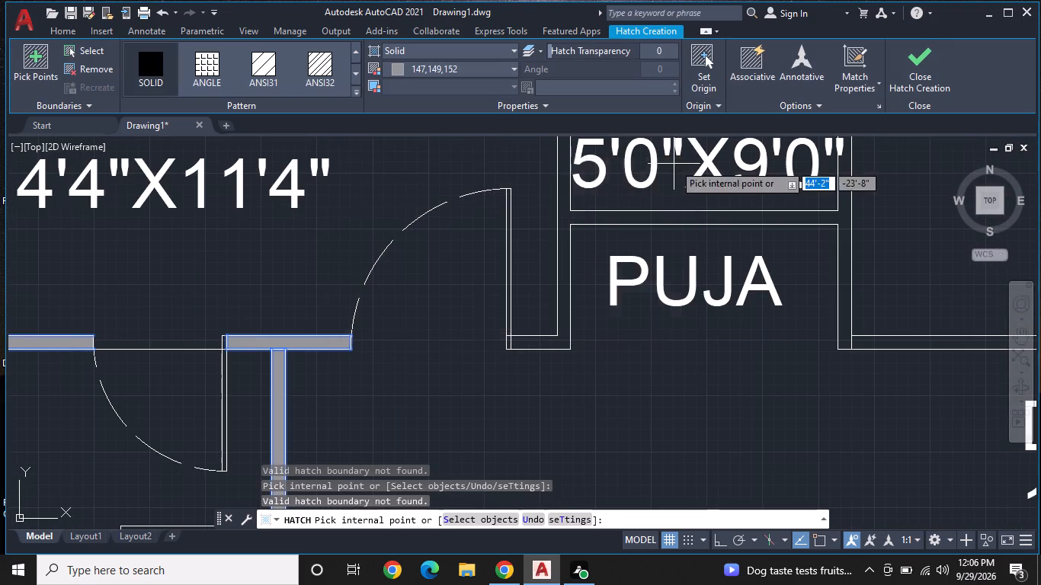
pyautogui.scroll(-1, 695, 232)
pyautogui.moveTo(712, 226); pyautogui.dragTo(686, 276, button='middle')
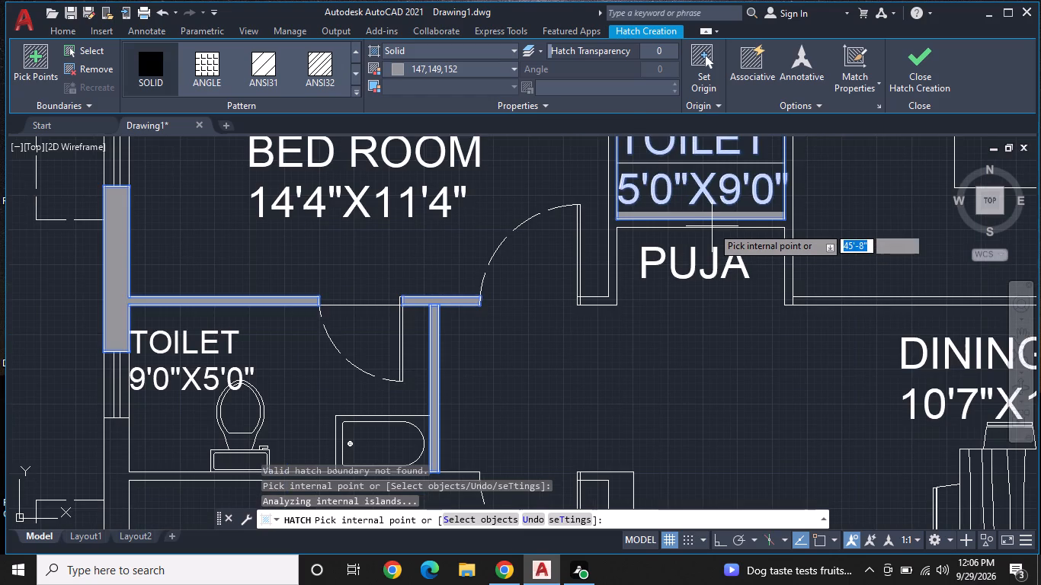
pyautogui.moveTo(686, 276); pyautogui.dragTo(447, 308, button='middle')
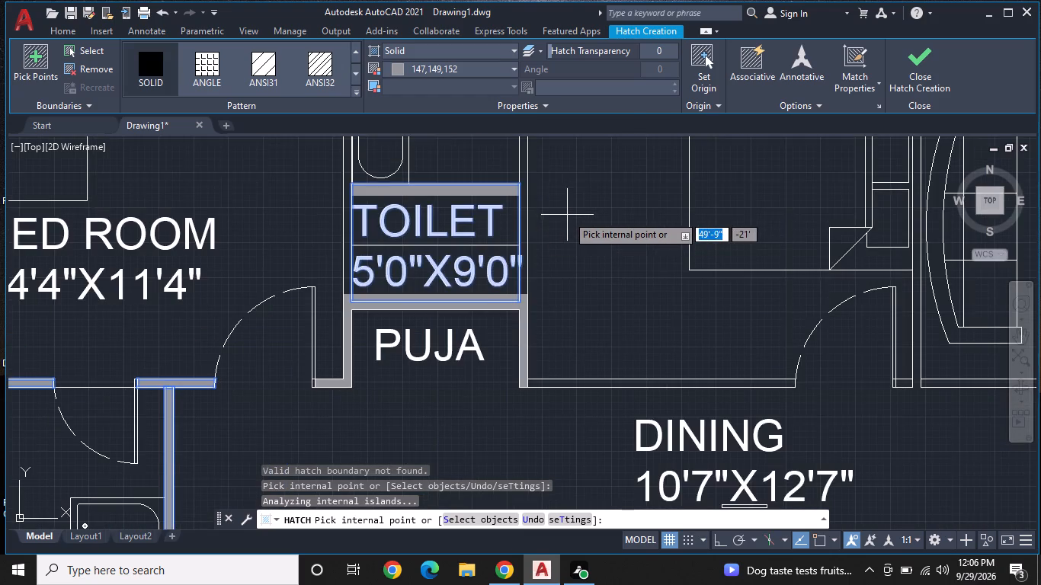
pyautogui.scroll(-3, 567, 215)
pyautogui.scroll(2, 576, 210)
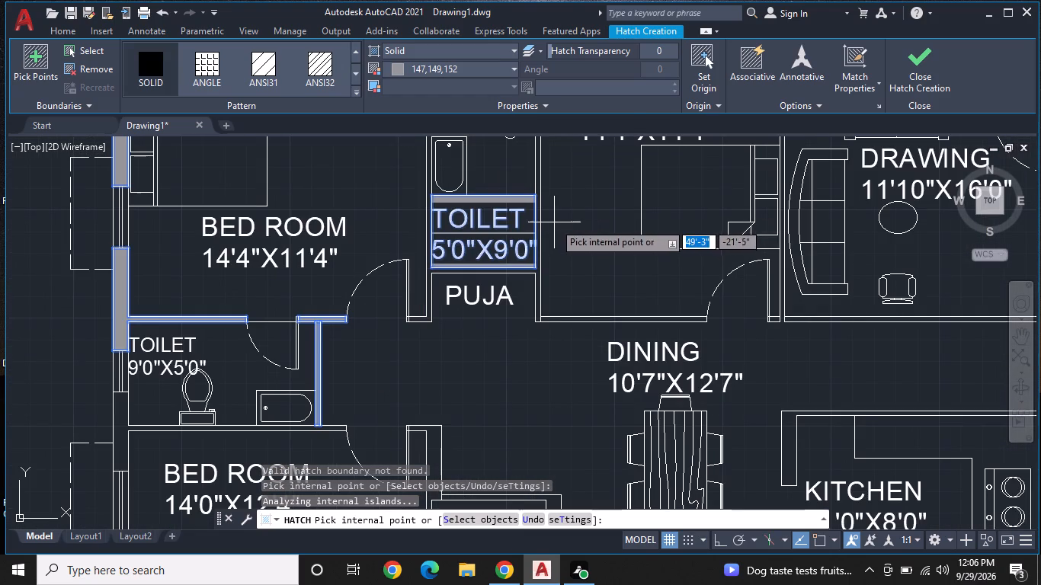
pyautogui.press('Escape')
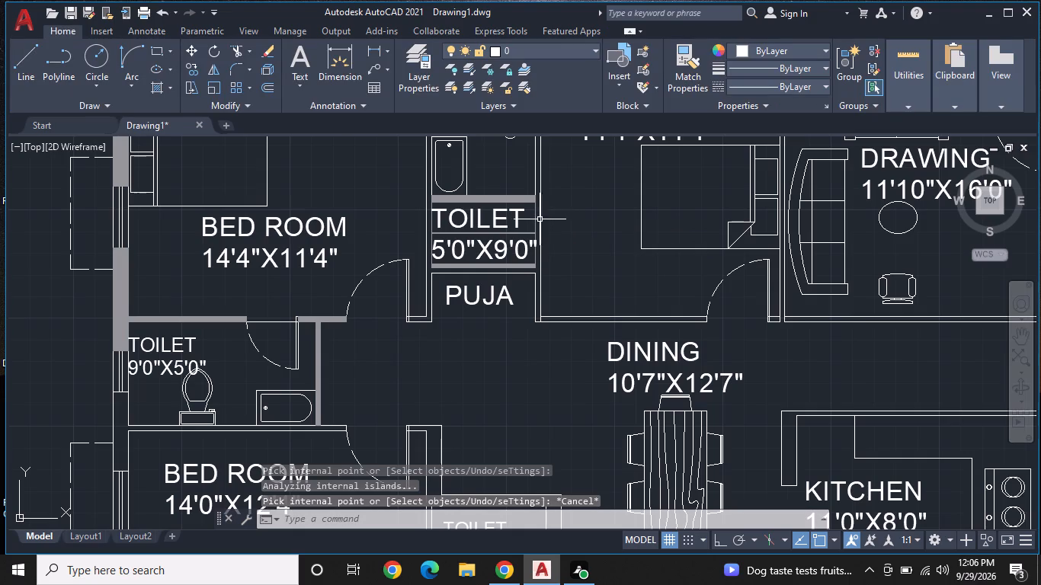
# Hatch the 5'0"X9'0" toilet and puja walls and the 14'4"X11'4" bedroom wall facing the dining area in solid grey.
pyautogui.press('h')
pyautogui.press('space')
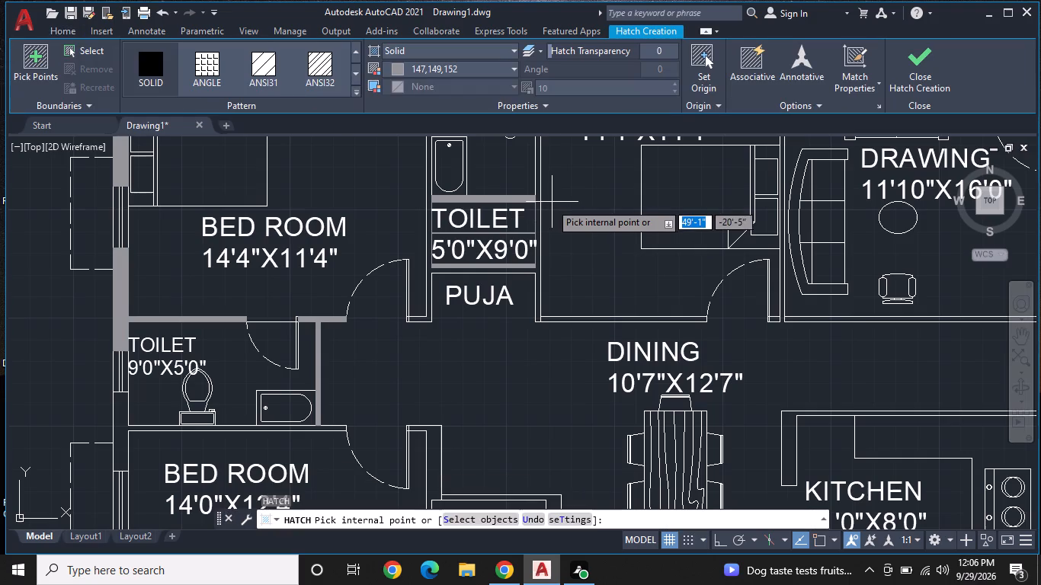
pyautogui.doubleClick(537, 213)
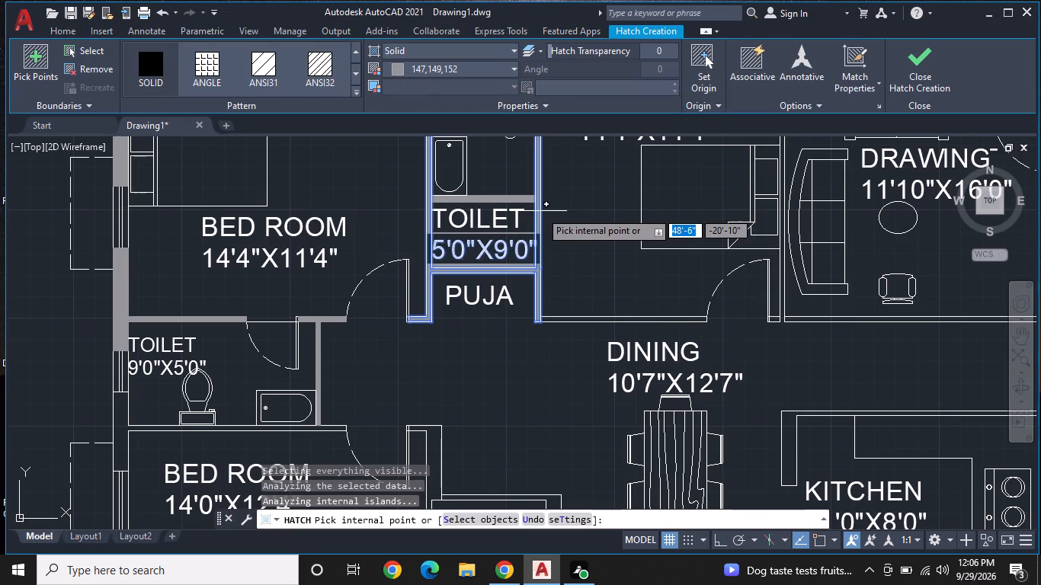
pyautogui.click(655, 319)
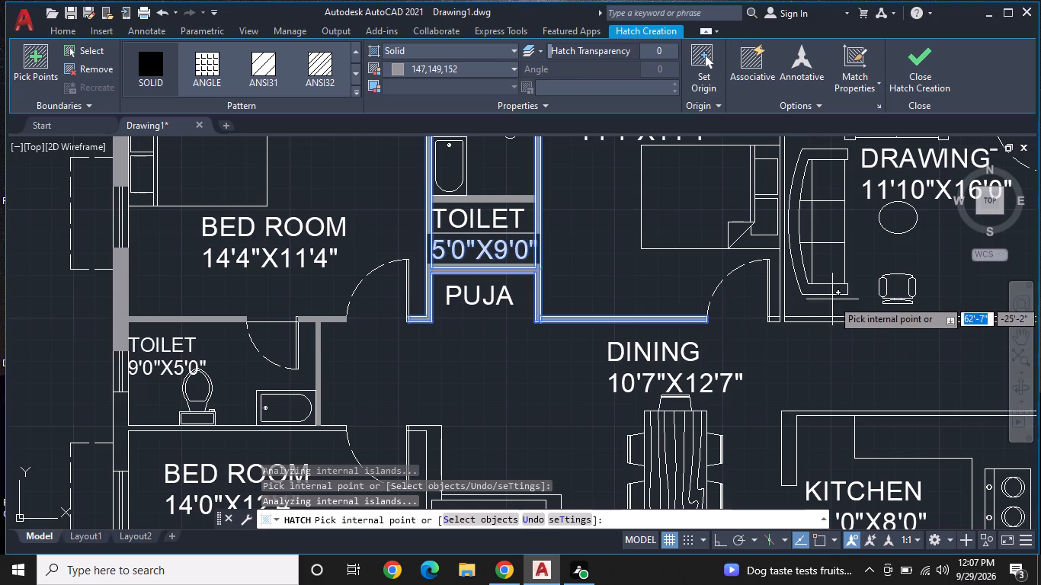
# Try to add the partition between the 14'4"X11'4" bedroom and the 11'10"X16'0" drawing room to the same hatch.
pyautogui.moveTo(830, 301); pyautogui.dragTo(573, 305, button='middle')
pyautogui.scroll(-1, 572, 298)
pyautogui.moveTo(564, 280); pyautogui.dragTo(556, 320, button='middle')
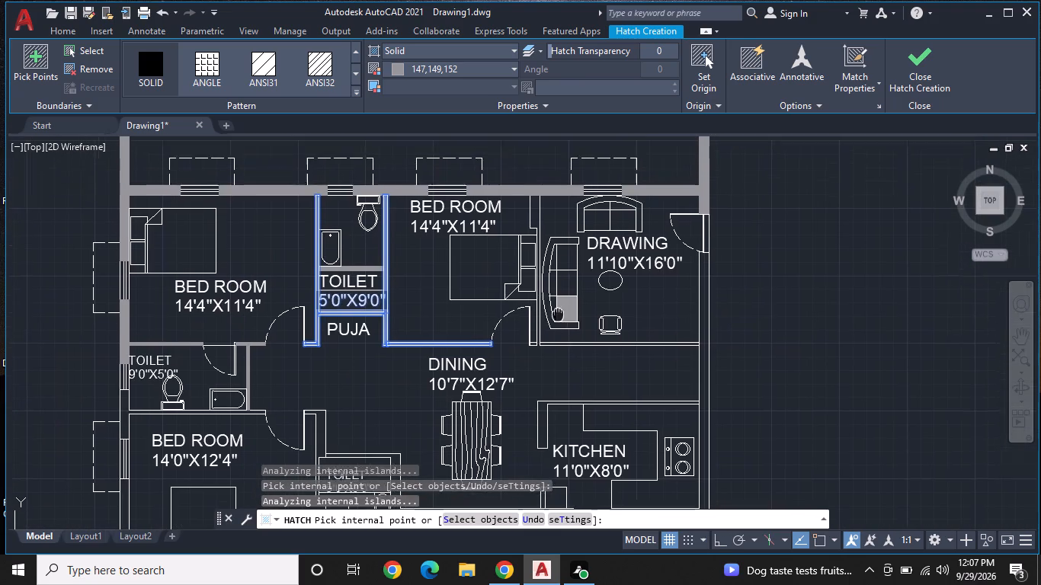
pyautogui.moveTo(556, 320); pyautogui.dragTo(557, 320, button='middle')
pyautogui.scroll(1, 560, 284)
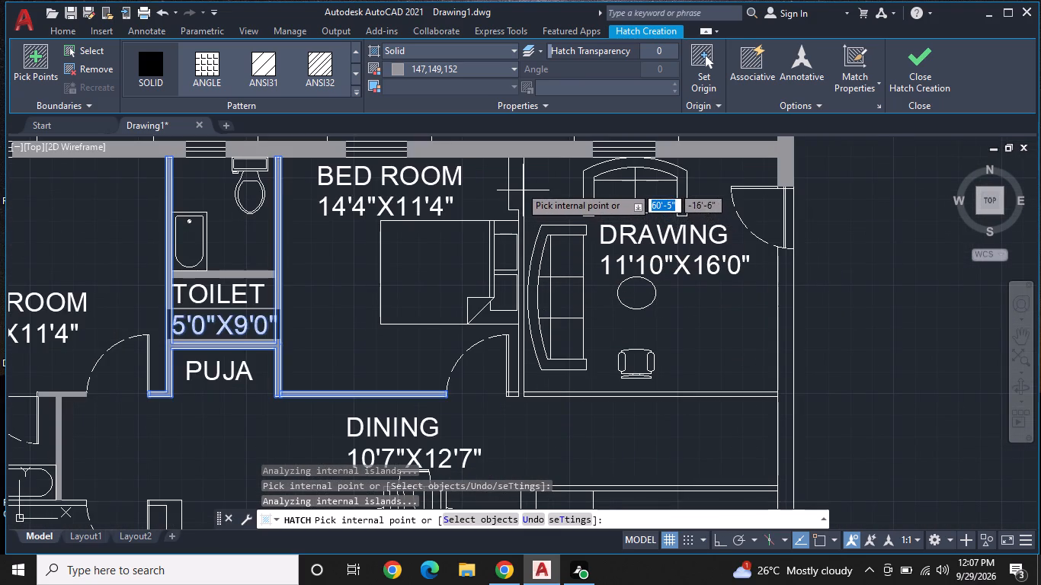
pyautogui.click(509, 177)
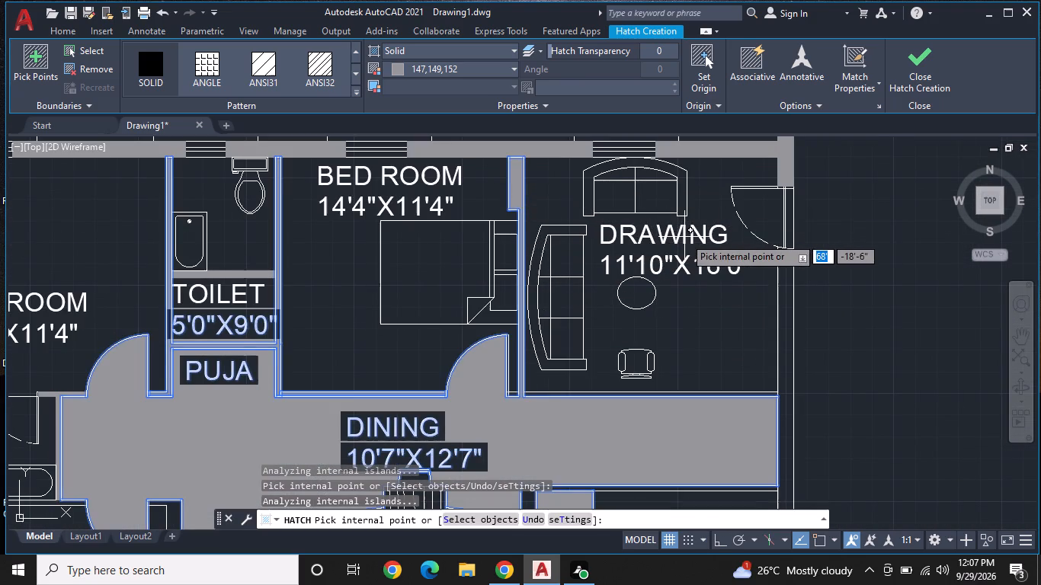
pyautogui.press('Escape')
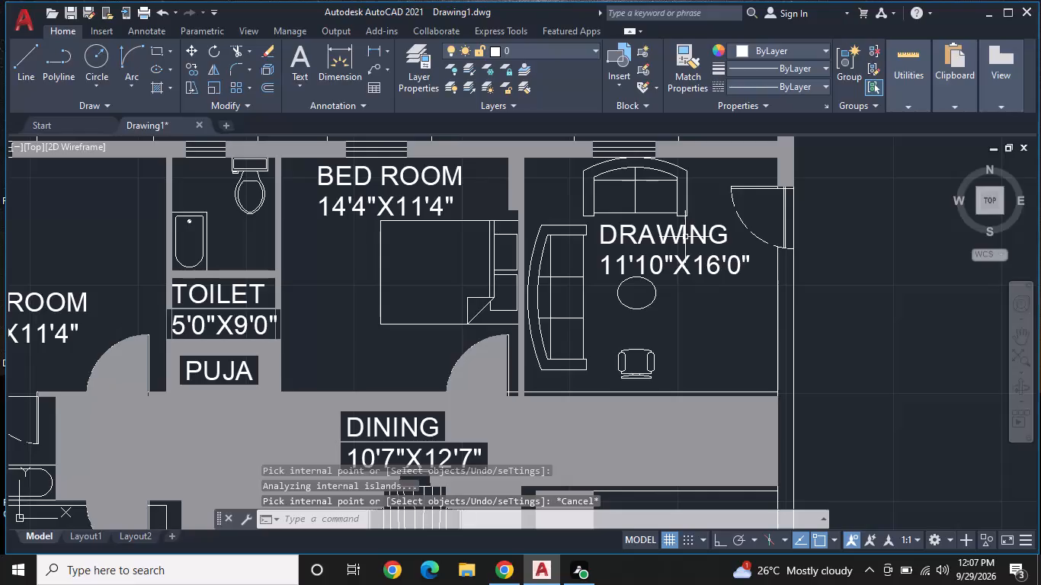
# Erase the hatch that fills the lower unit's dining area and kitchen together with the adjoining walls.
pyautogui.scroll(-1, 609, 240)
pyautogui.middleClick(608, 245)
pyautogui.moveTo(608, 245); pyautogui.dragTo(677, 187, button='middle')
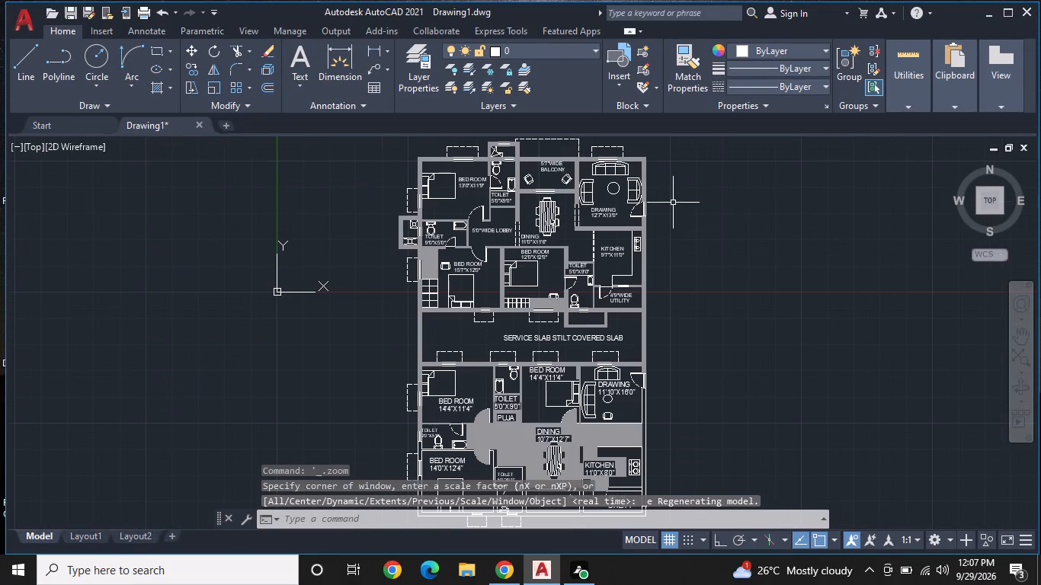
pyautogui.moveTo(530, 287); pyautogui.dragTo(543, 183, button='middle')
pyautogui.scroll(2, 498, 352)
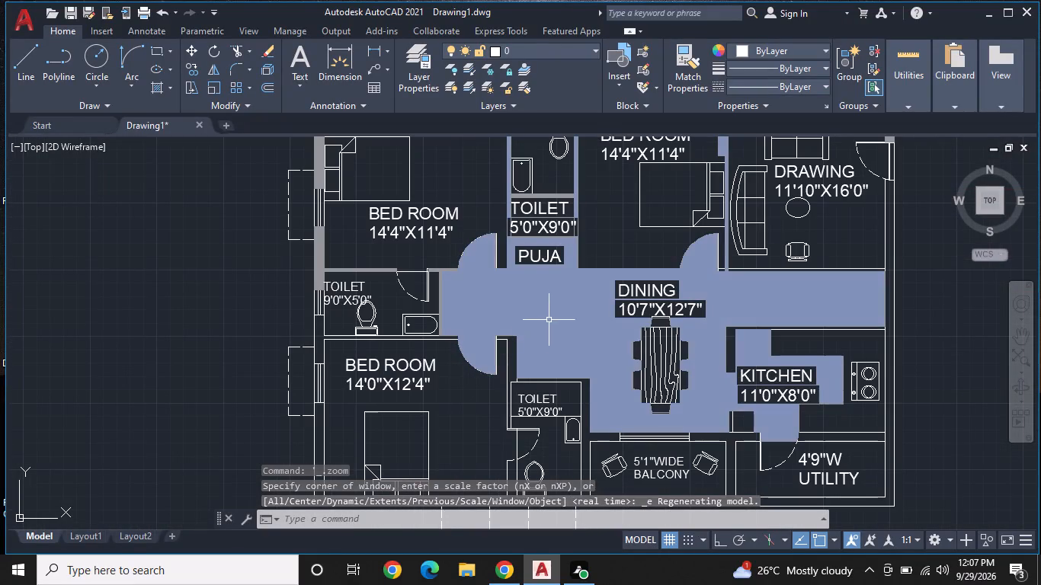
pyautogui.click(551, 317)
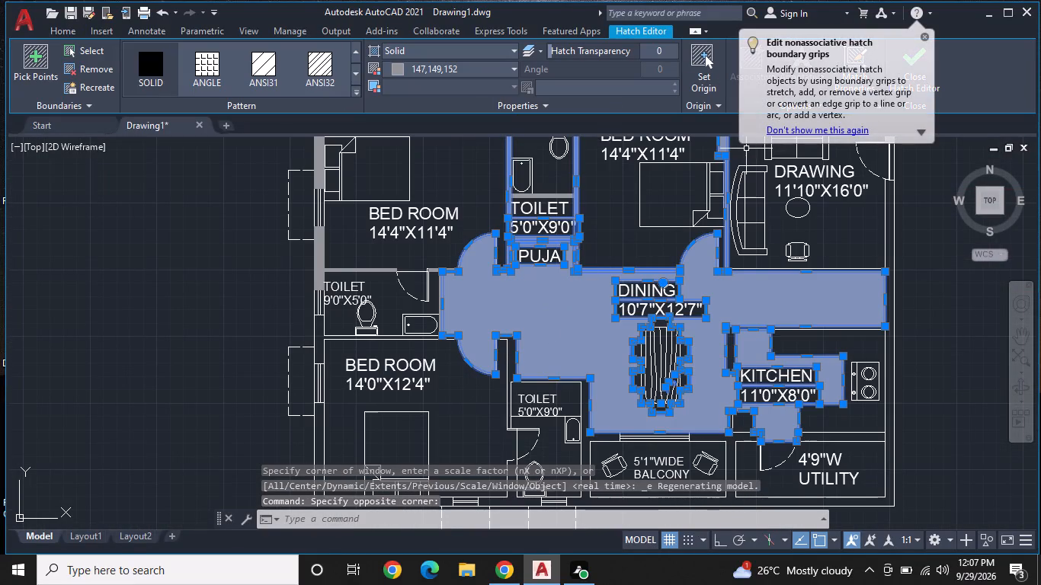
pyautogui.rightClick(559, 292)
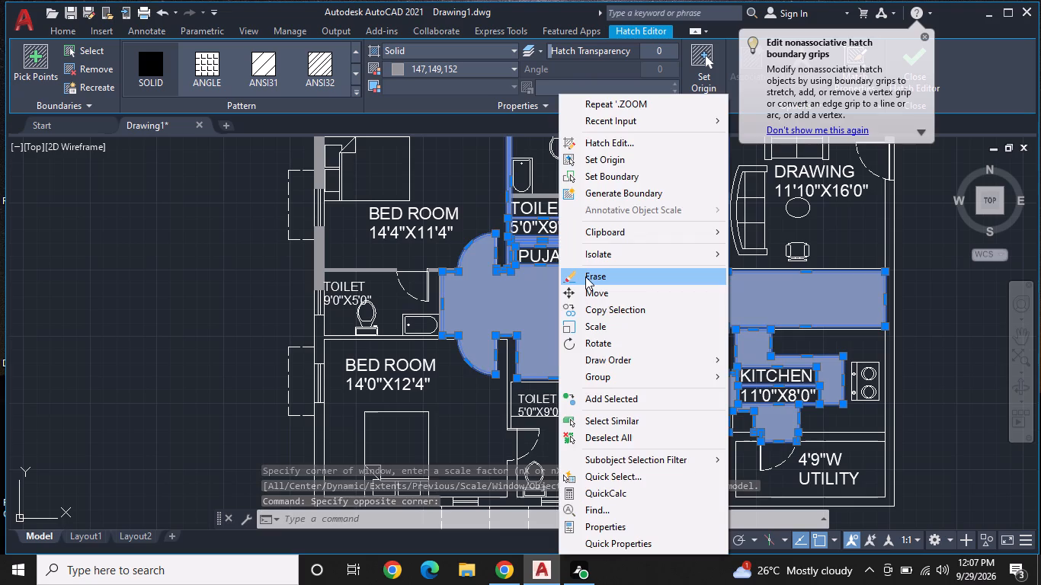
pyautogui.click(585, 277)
# Hatch the bedroom-dining wall, the 5'0"X9'0" toilet and puja walls, and the drawing-dining wall in solid colour 147,149,152.
pyautogui.moveTo(605, 322); pyautogui.dragTo(546, 398, button='middle')
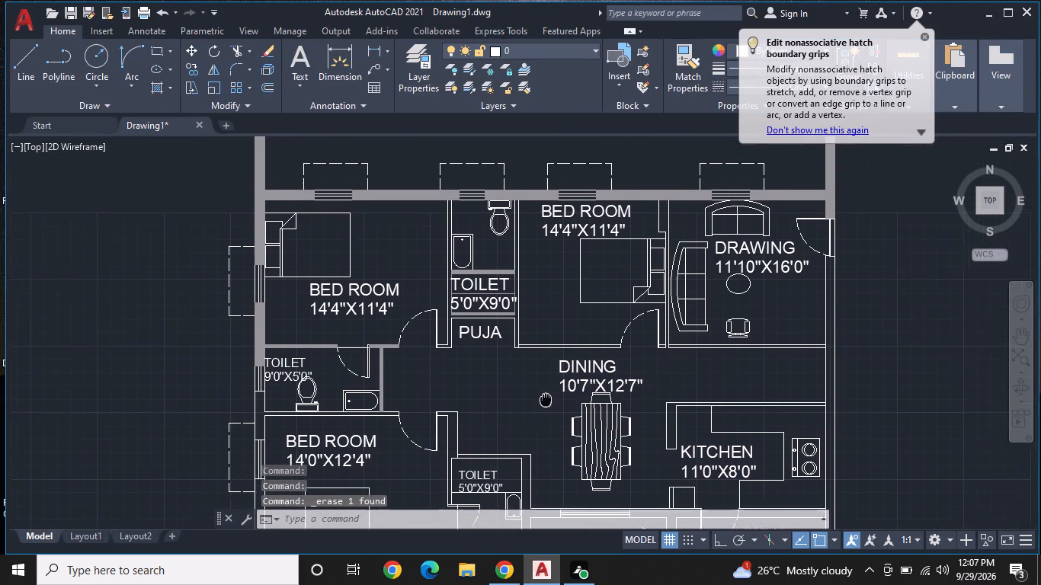
pyautogui.moveTo(546, 398); pyautogui.dragTo(425, 359, button='middle')
pyautogui.middleClick(425, 359)
pyautogui.scroll(1, 425, 358)
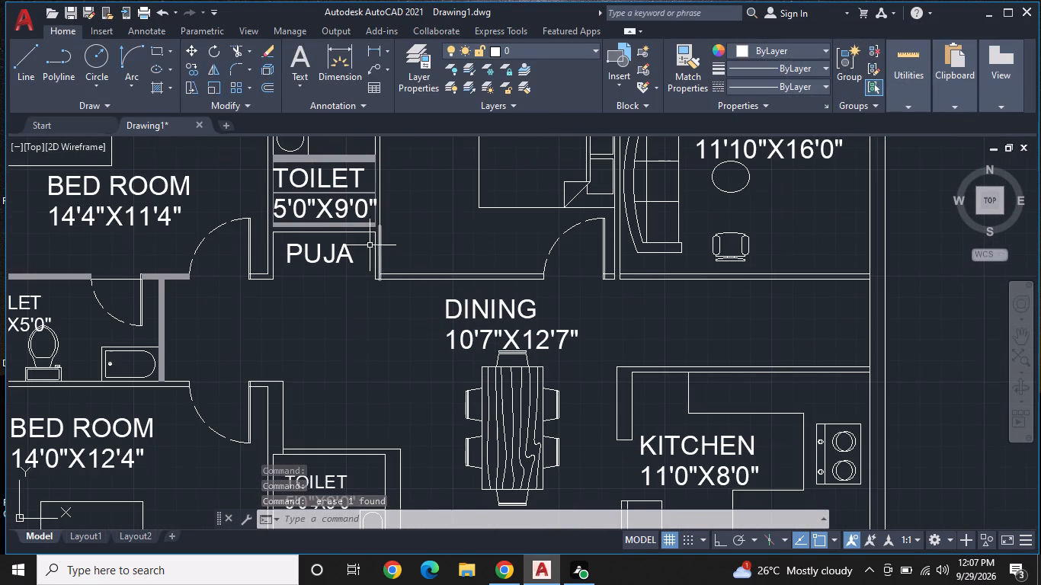
pyautogui.moveTo(329, 258); pyautogui.dragTo(361, 309, button='middle')
pyautogui.write('H')
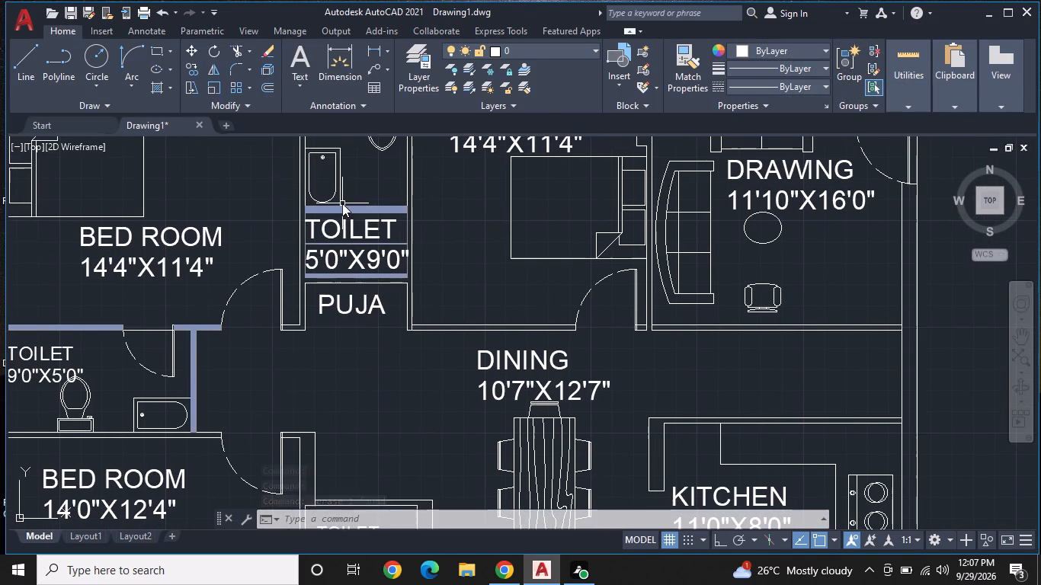
pyautogui.press('space')
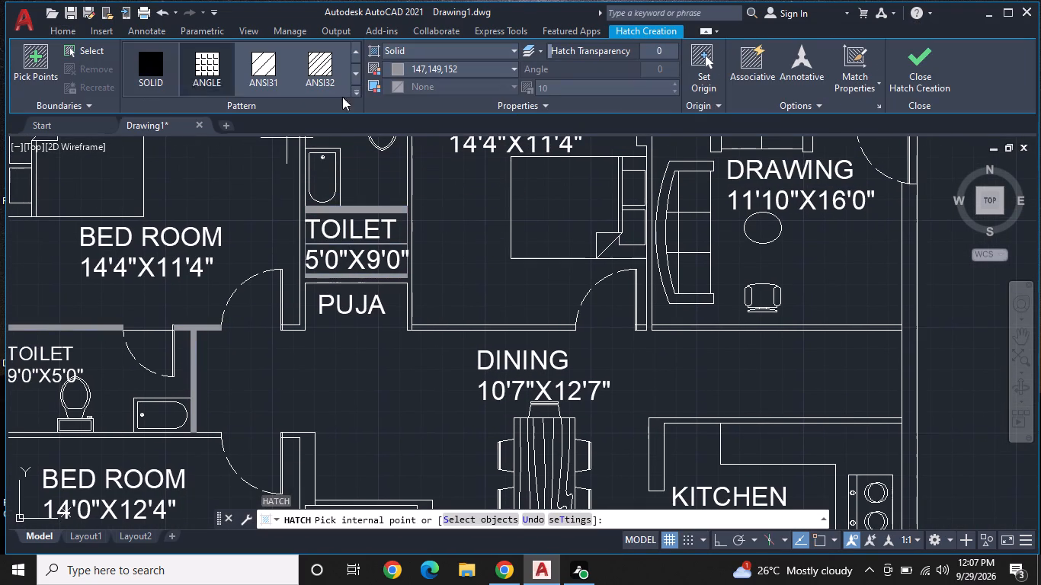
pyautogui.click(466, 62)
pyautogui.click(395, 66)
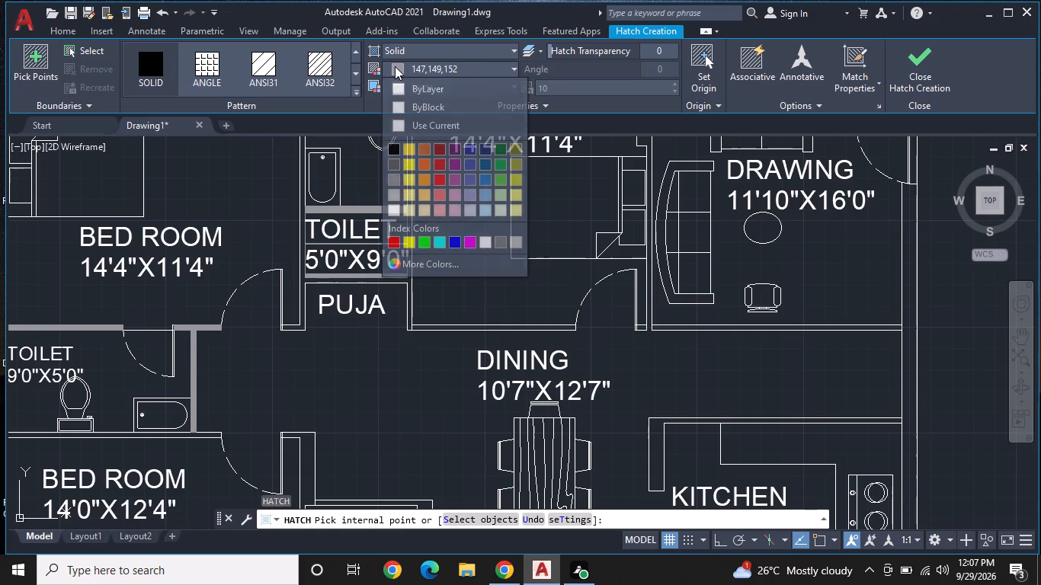
pyautogui.click(477, 327)
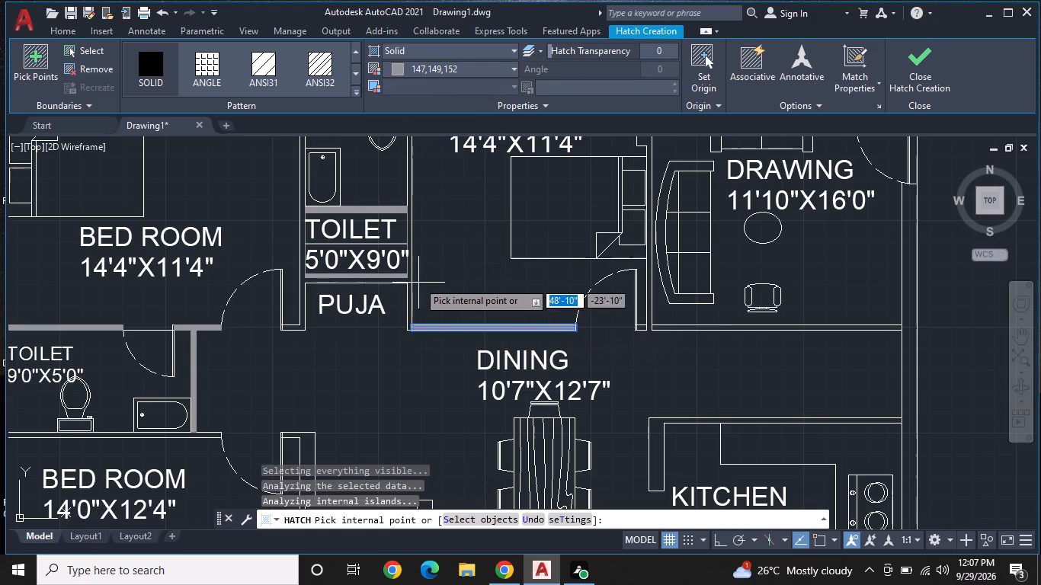
pyautogui.click(405, 279)
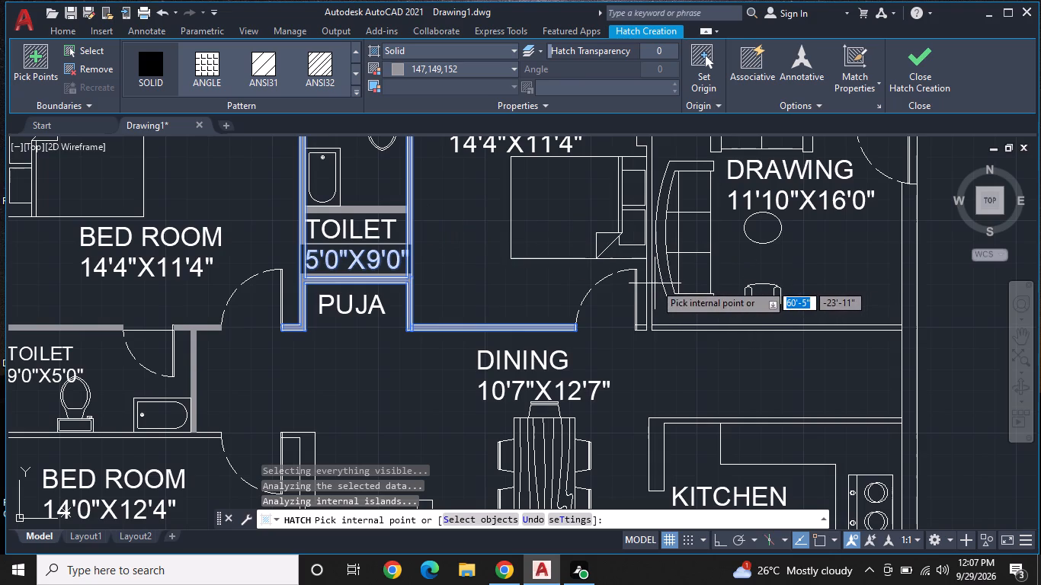
pyautogui.scroll(1, 738, 308)
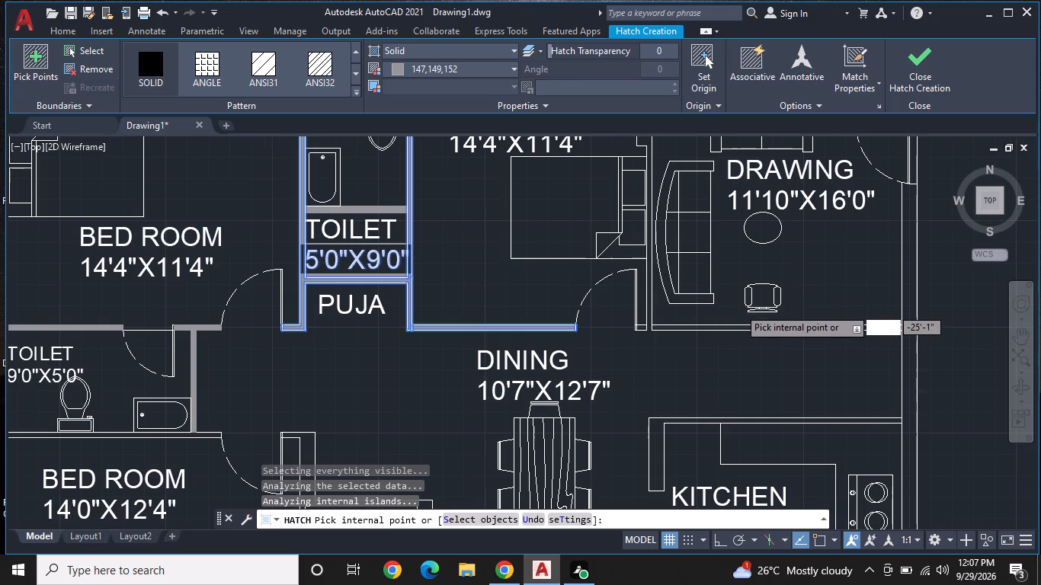
pyautogui.click(765, 341)
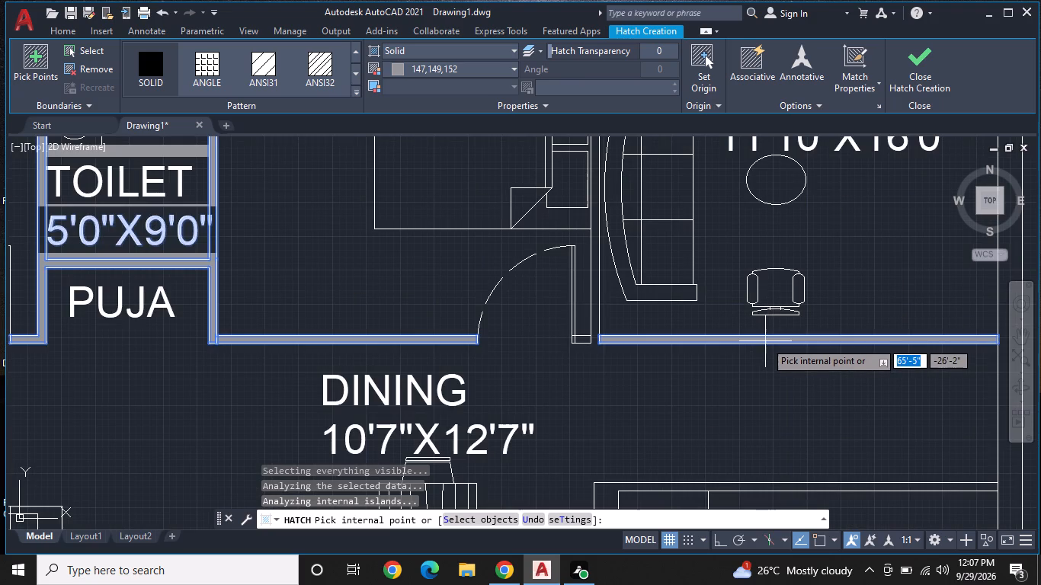
pyautogui.press('Escape')
# Extend the dining-side line of the short wall return beside the 14'4"X11'4" bedroom door to the drawing room side of the partition.
pyautogui.write('EX')
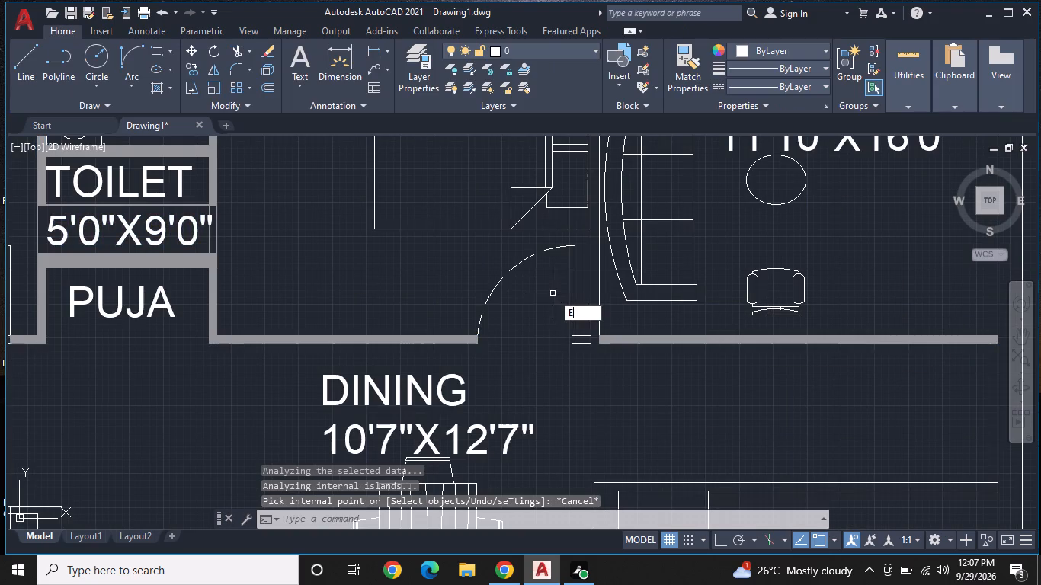
pyautogui.press('space')
pyautogui.click(581, 342)
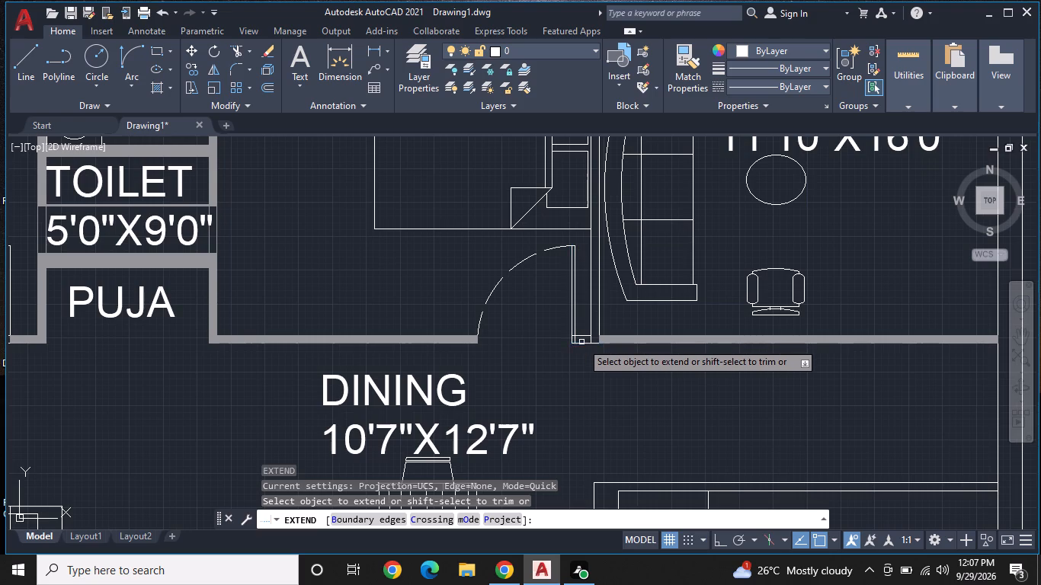
pyautogui.moveTo(635, 296); pyautogui.dragTo(474, 305, button='middle')
pyautogui.press('Escape')
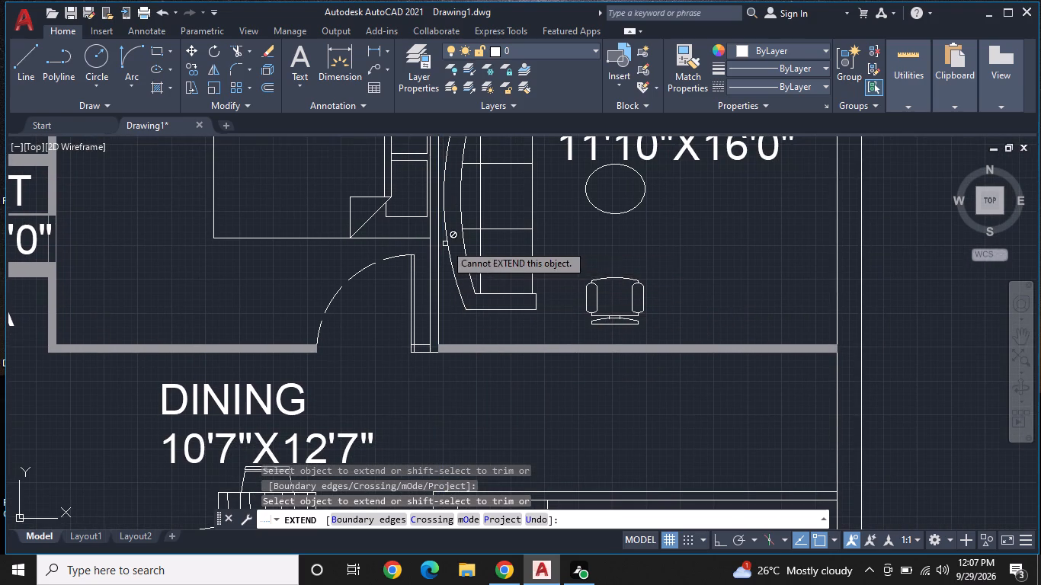
pyautogui.press('h')
pyautogui.press('space')
pyautogui.press('Escape')
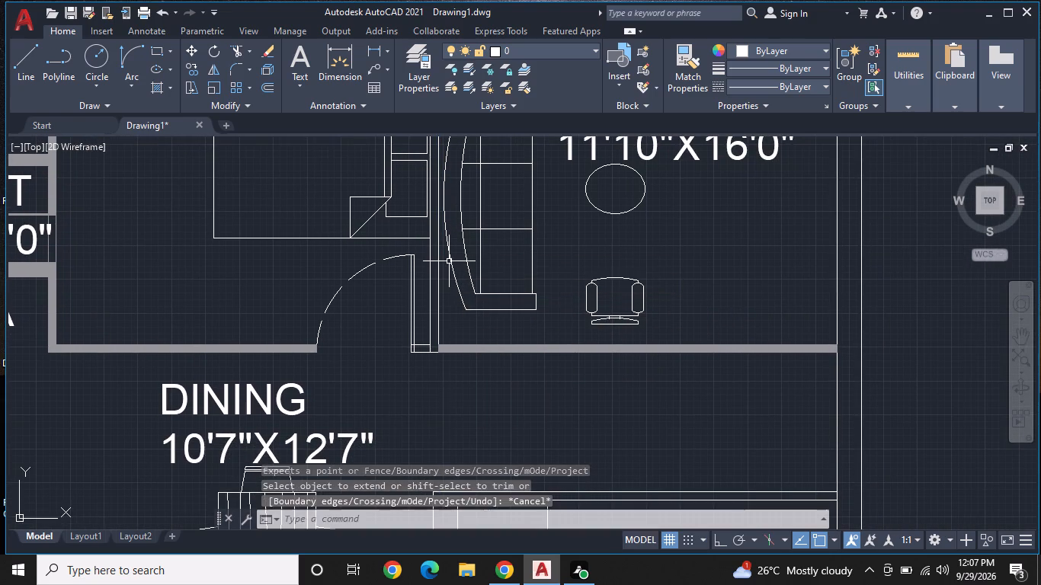
pyautogui.press('Escape')
# Hatch the partition between the 14'4"X11'4" bedroom and drawing room and the short wall return beside the bedroom door in solid grey.
pyautogui.write('H')
pyautogui.press('space')
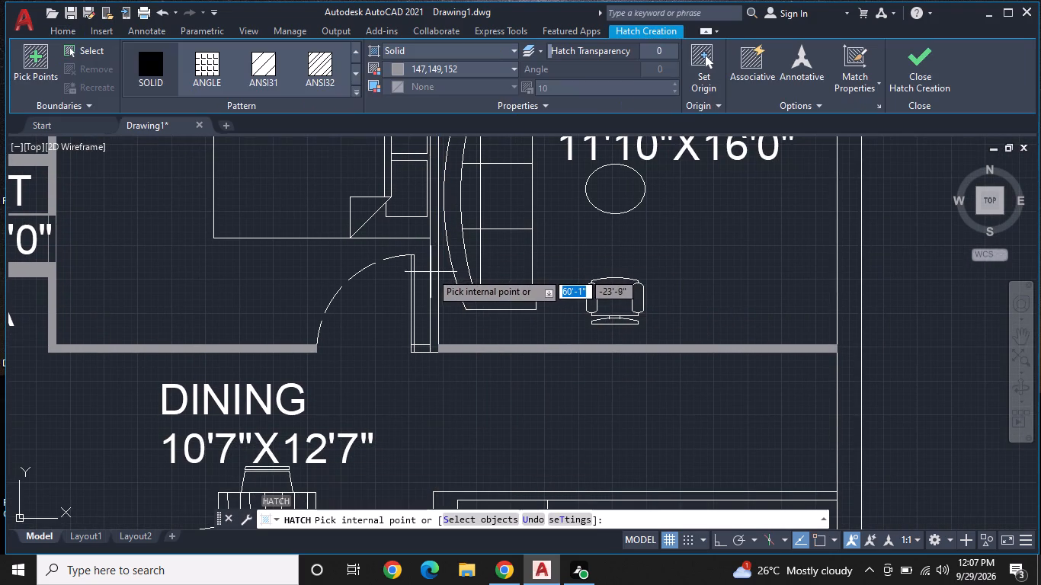
pyautogui.click(436, 273)
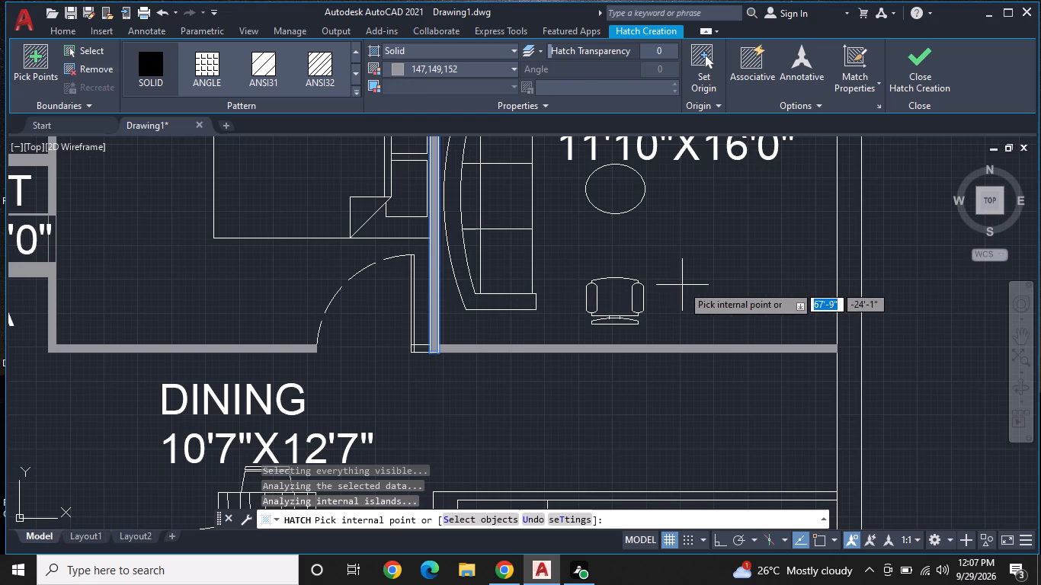
pyautogui.scroll(1, 418, 354)
pyautogui.click(427, 344)
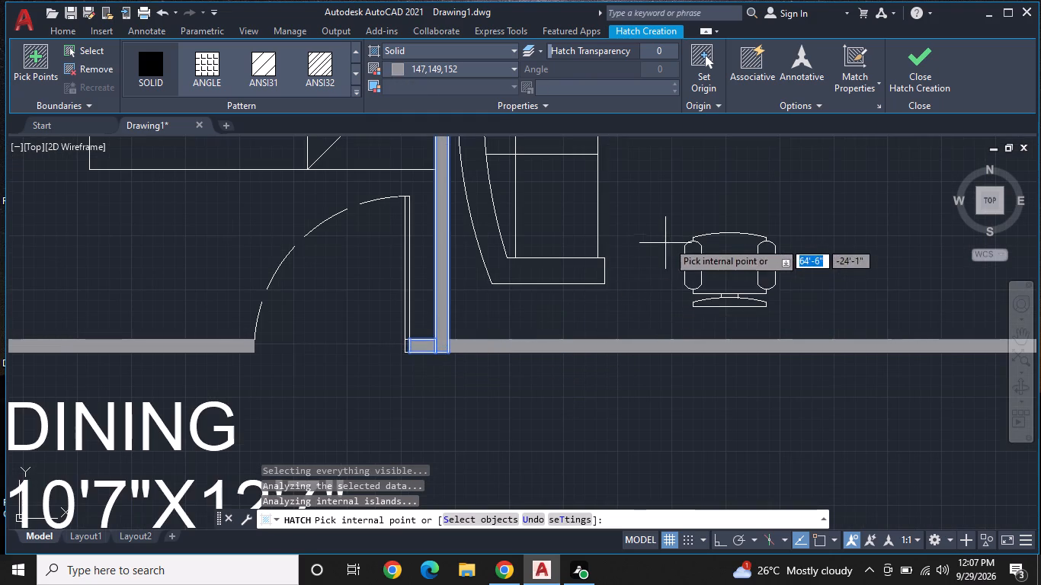
# Hatch the outer wall running from the drawing room around the utility and balcony, with its connected balcony and toilet walls, in solid grey.
pyautogui.moveTo(681, 267); pyautogui.dragTo(327, 298, button='middle')
pyautogui.scroll(-2, 492, 267)
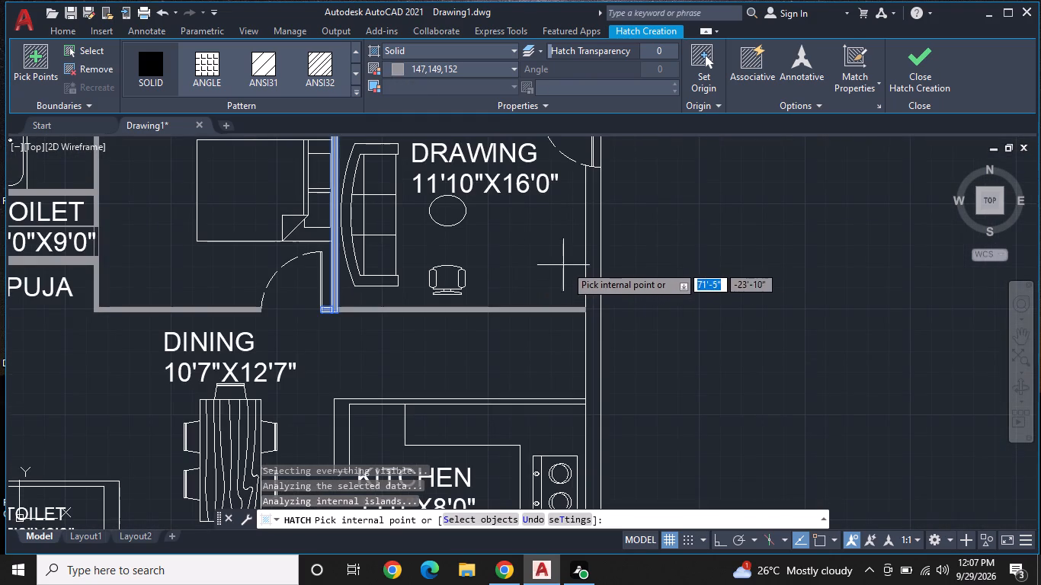
pyautogui.click(594, 258)
pyautogui.scroll(-2, 594, 258)
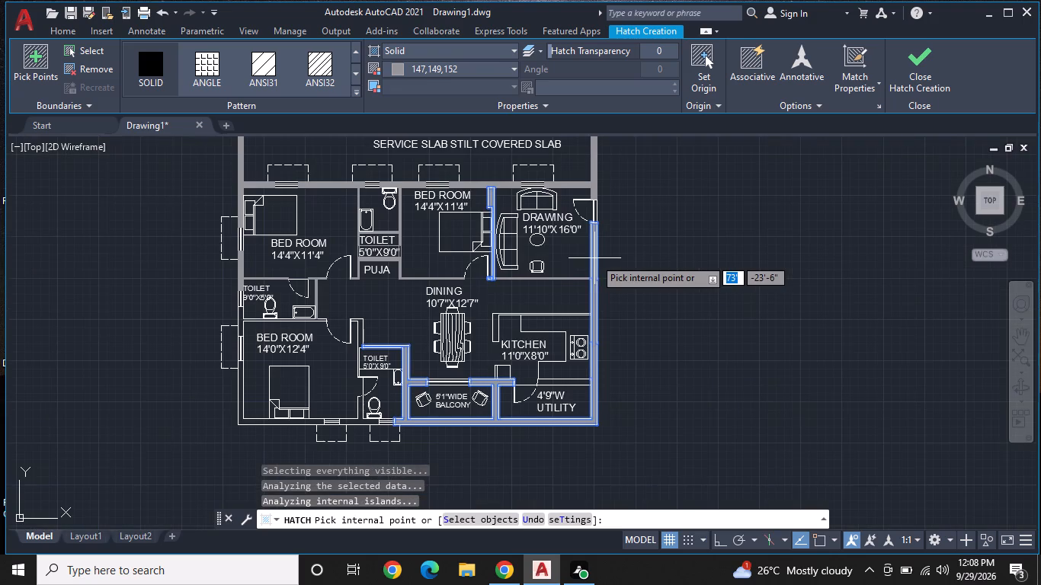
pyautogui.moveTo(594, 258); pyautogui.dragTo(684, 257, button='middle')
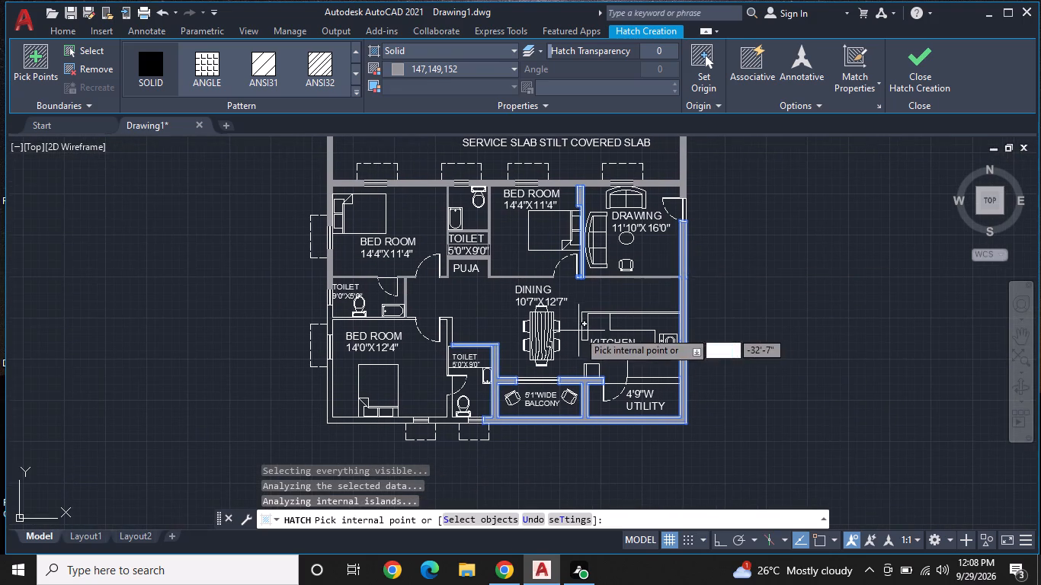
# Hatch the kitchen's dining-side walls, L-shaped counter, kitchen-utility wall and the narrow strip beside the kitchen entrance in solid grey 147,149,152.
pyautogui.scroll(2, 577, 332)
pyautogui.click(600, 299)
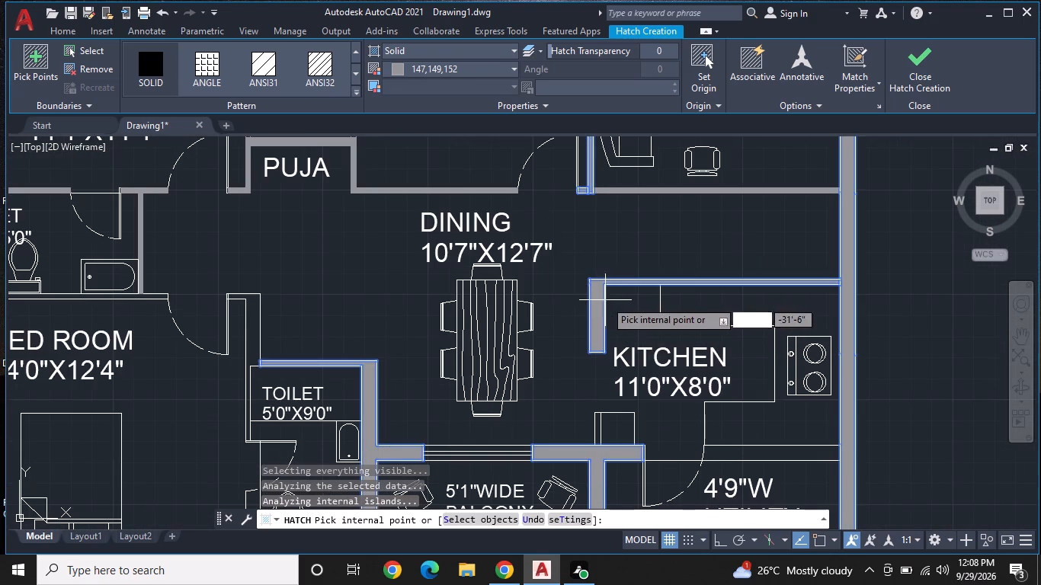
pyautogui.moveTo(796, 351); pyautogui.dragTo(788, 296, button='middle')
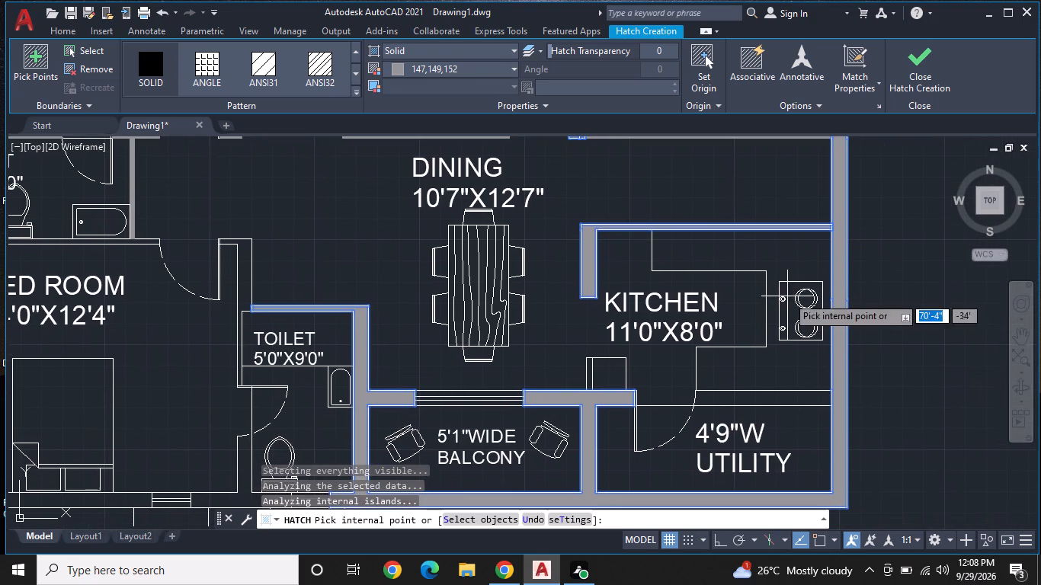
pyautogui.click(771, 367)
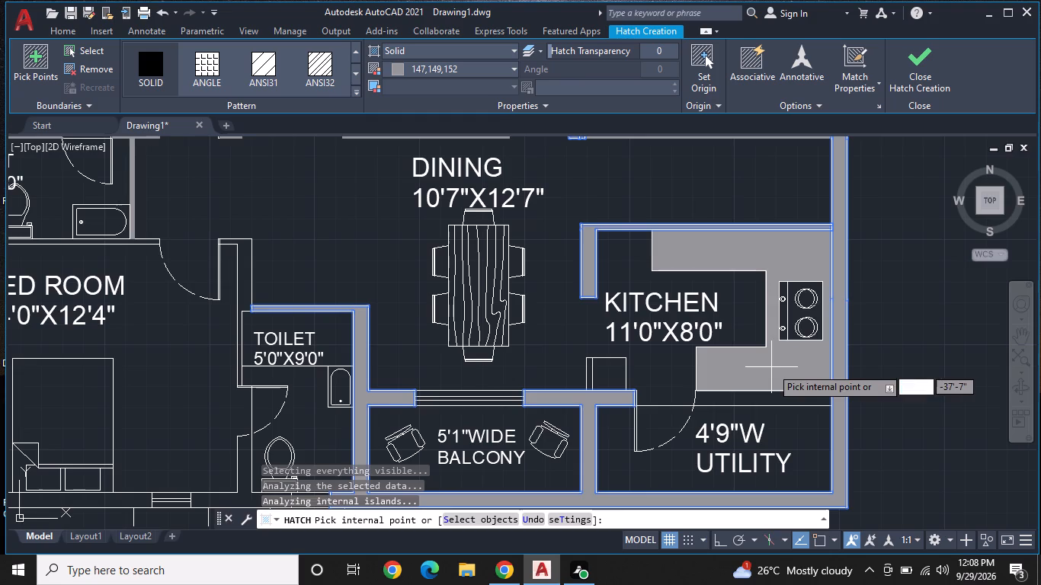
pyautogui.moveTo(767, 352); pyautogui.dragTo(759, 298, button='middle')
pyautogui.click(758, 345)
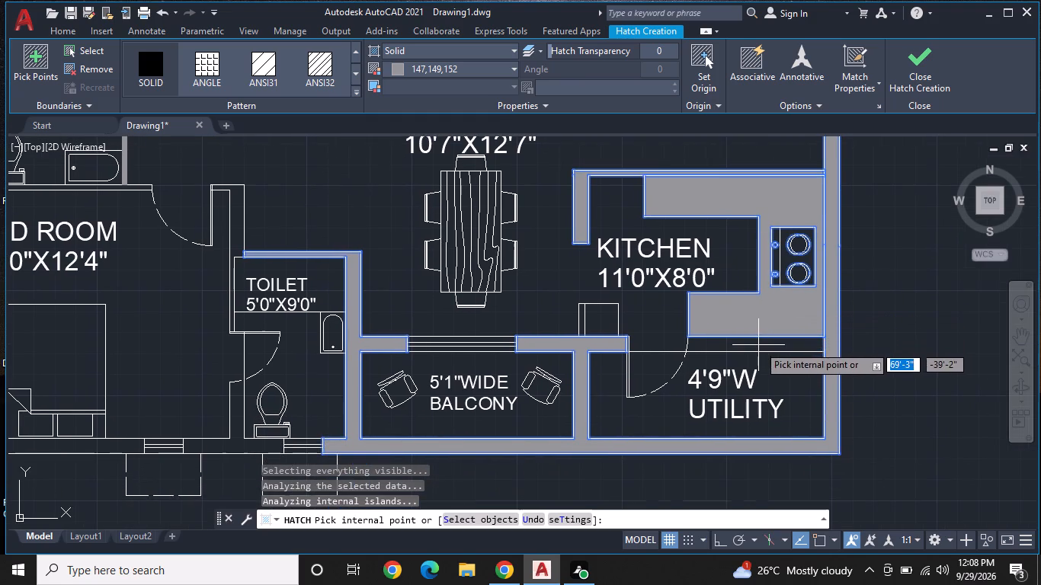
pyautogui.moveTo(758, 347); pyautogui.dragTo(873, 318, button='middle')
pyautogui.scroll(1, 873, 318)
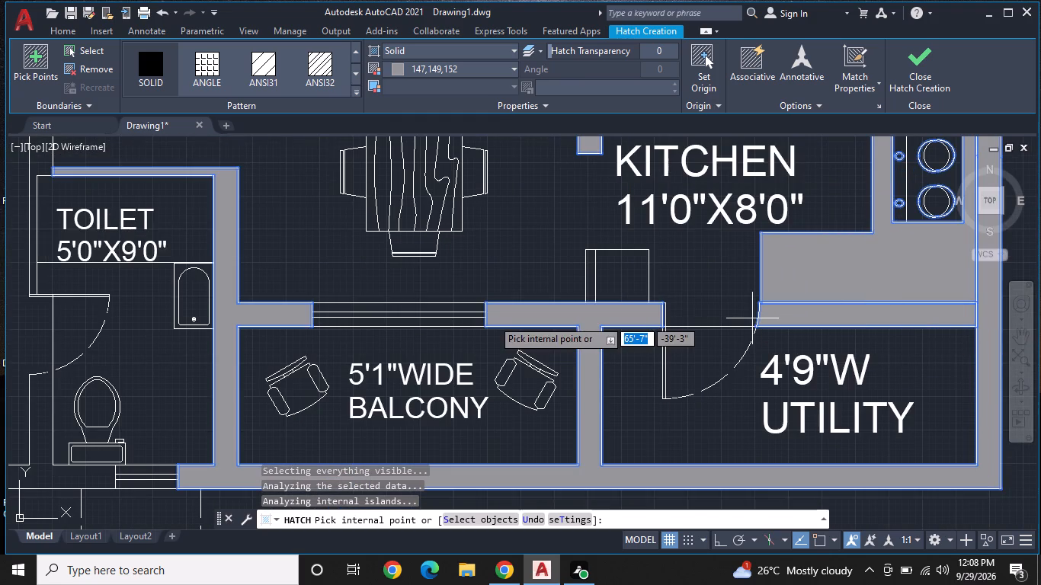
pyautogui.click(589, 277)
# Hatch the walls between the 14'0"X12'4" bedroom and both adjoining toilets, including the return beside the bedroom door, in solid grey.
pyautogui.scroll(-1, 548, 289)
pyautogui.moveTo(493, 293); pyautogui.dragTo(733, 262, button='middle')
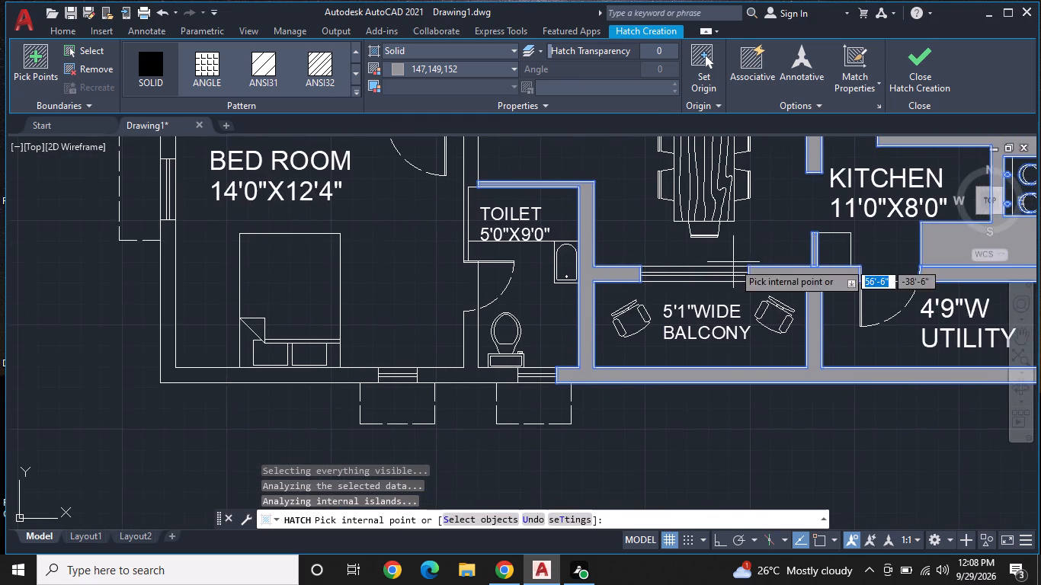
pyautogui.moveTo(601, 295); pyautogui.dragTo(699, 274, button='middle')
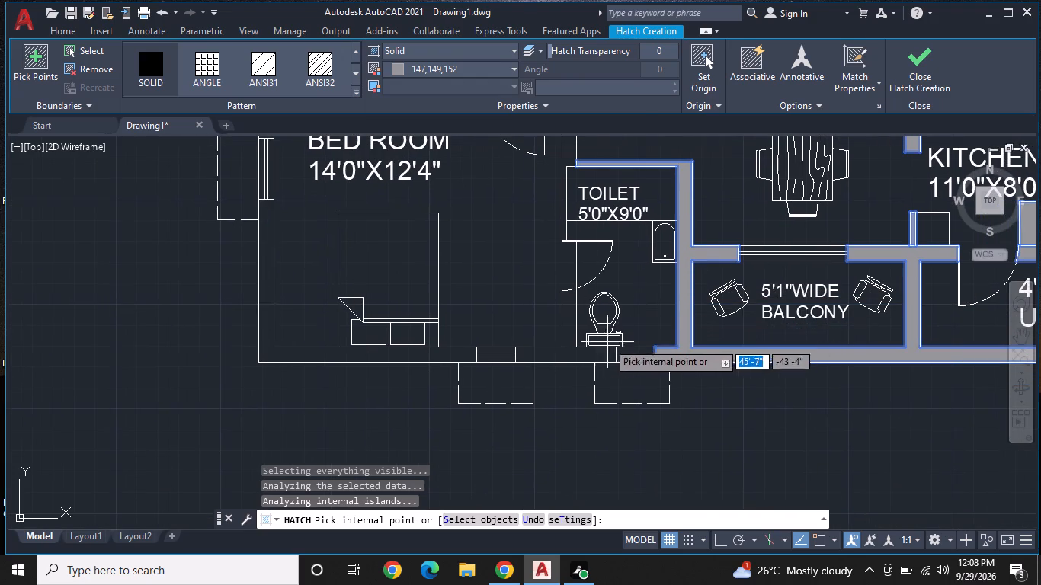
pyautogui.click(589, 348)
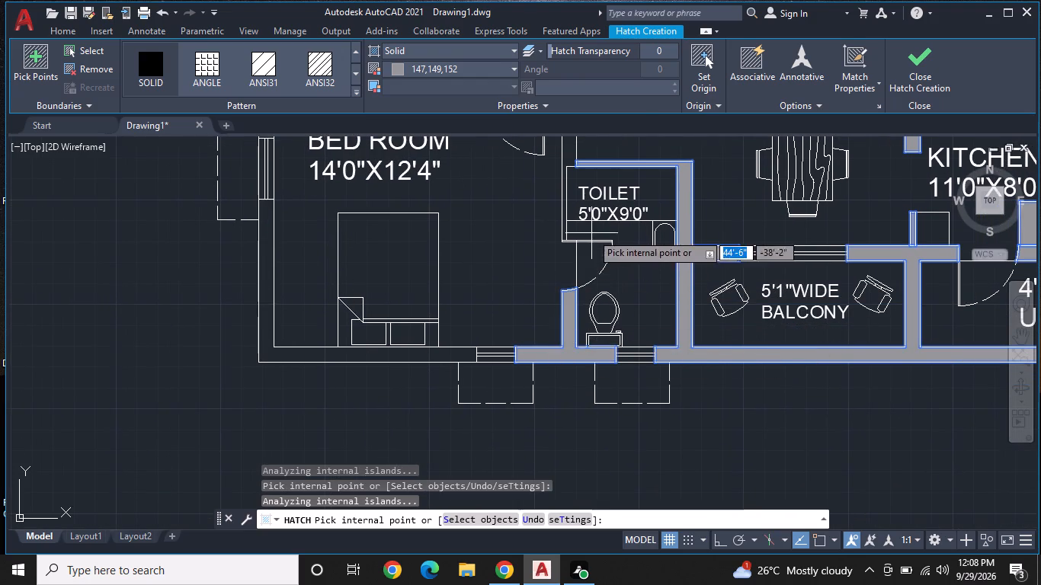
pyautogui.moveTo(597, 257); pyautogui.dragTo(565, 404, button='middle')
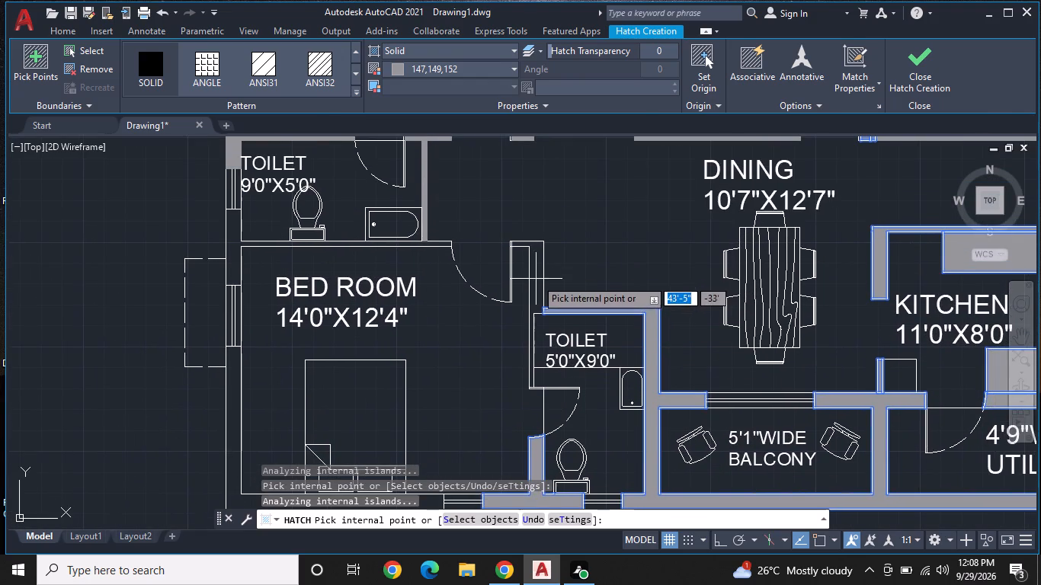
pyautogui.click(533, 282)
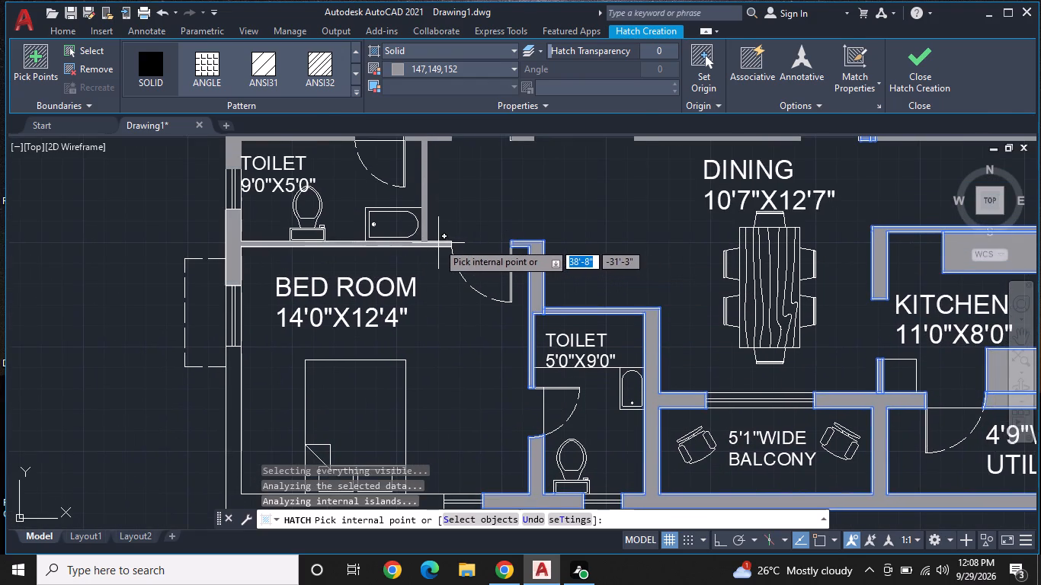
pyautogui.click(437, 242)
# Hatch the outer corner wall around the 14'0"X12'4" bedroom in solid grey and finish the hatch.
pyautogui.moveTo(402, 261); pyautogui.dragTo(543, 241, button='middle')
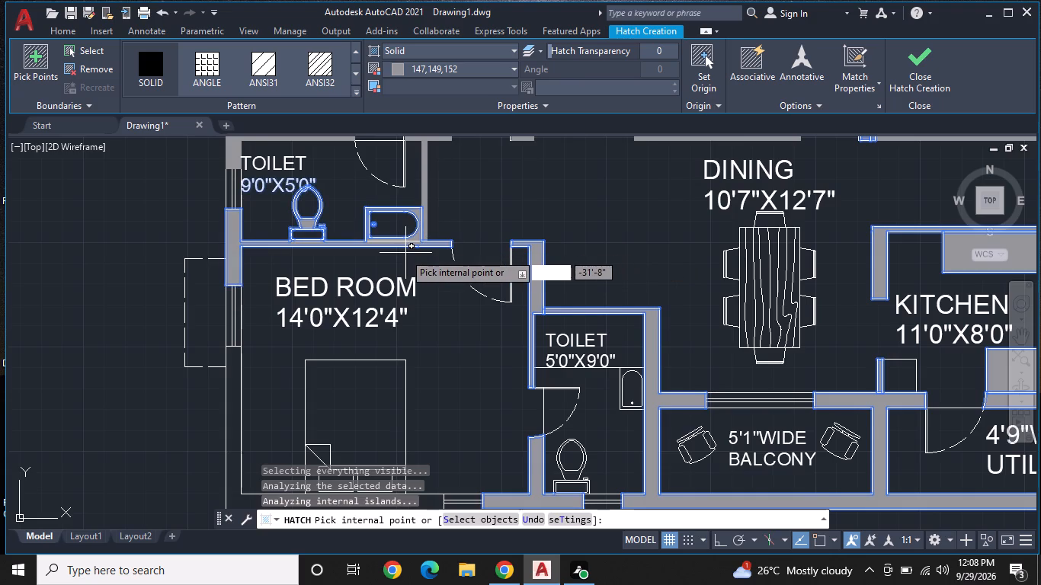
pyautogui.moveTo(543, 241); pyautogui.dragTo(557, 238, button='middle')
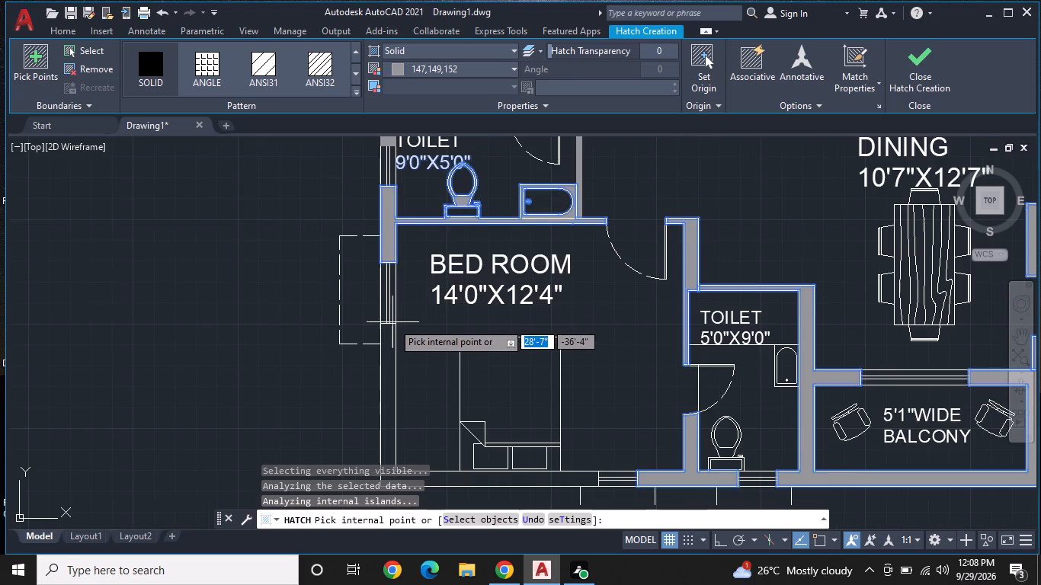
pyautogui.moveTo(402, 320); pyautogui.dragTo(450, 225, button='middle')
pyautogui.scroll(1, 450, 228)
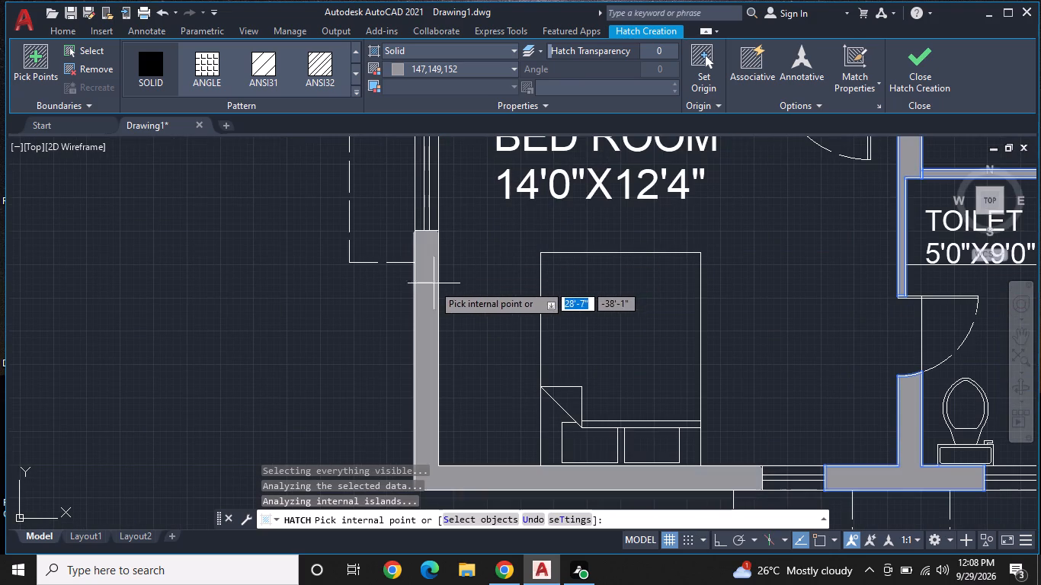
pyautogui.click(428, 289)
pyautogui.scroll(-2, 519, 285)
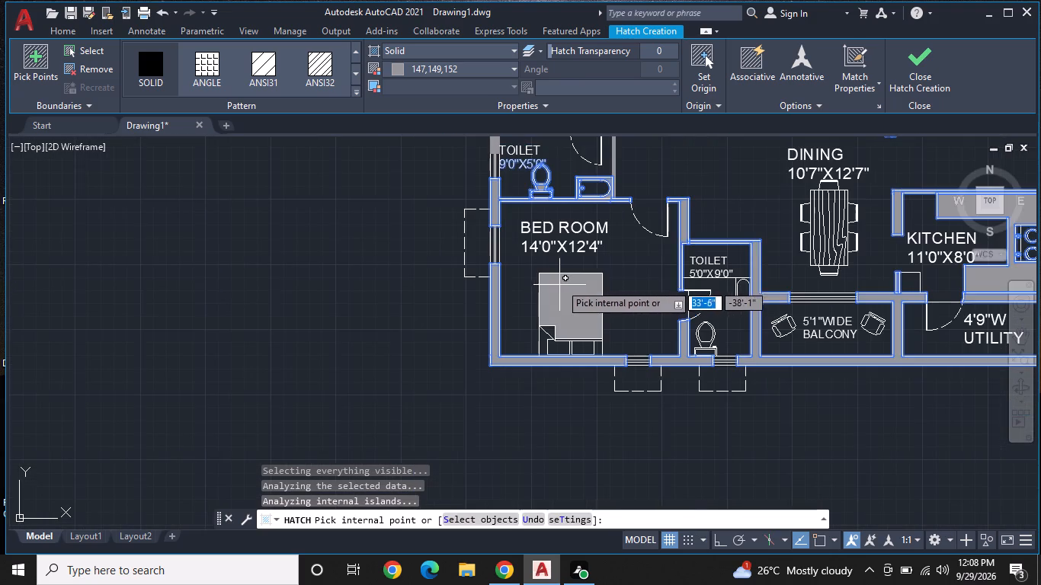
pyautogui.moveTo(678, 268); pyautogui.dragTo(460, 316, button='middle')
pyautogui.scroll(-1, 558, 296)
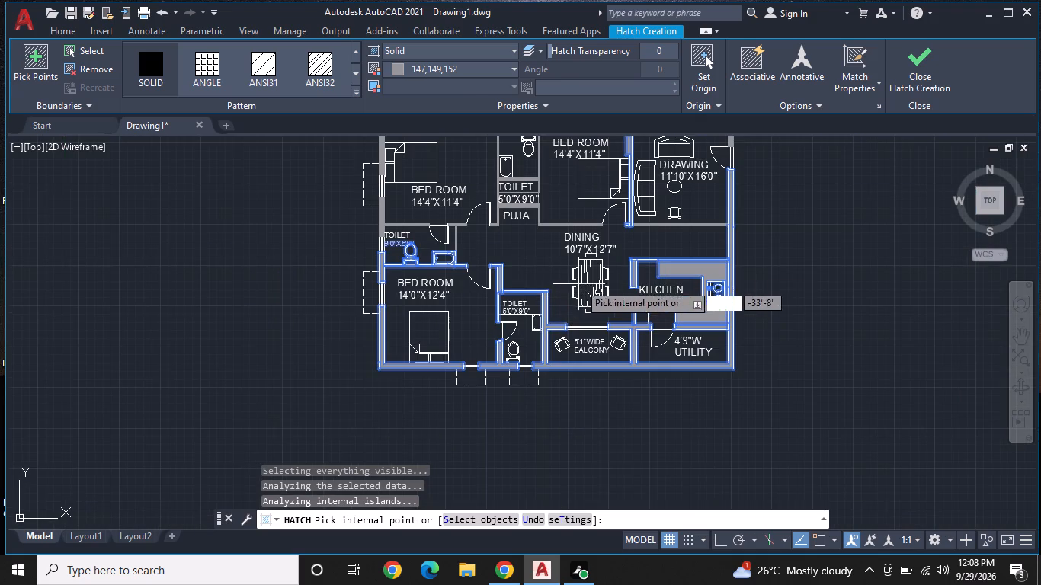
pyautogui.moveTo(603, 280); pyautogui.dragTo(556, 330, button='middle')
pyautogui.scroll(1, 664, 281)
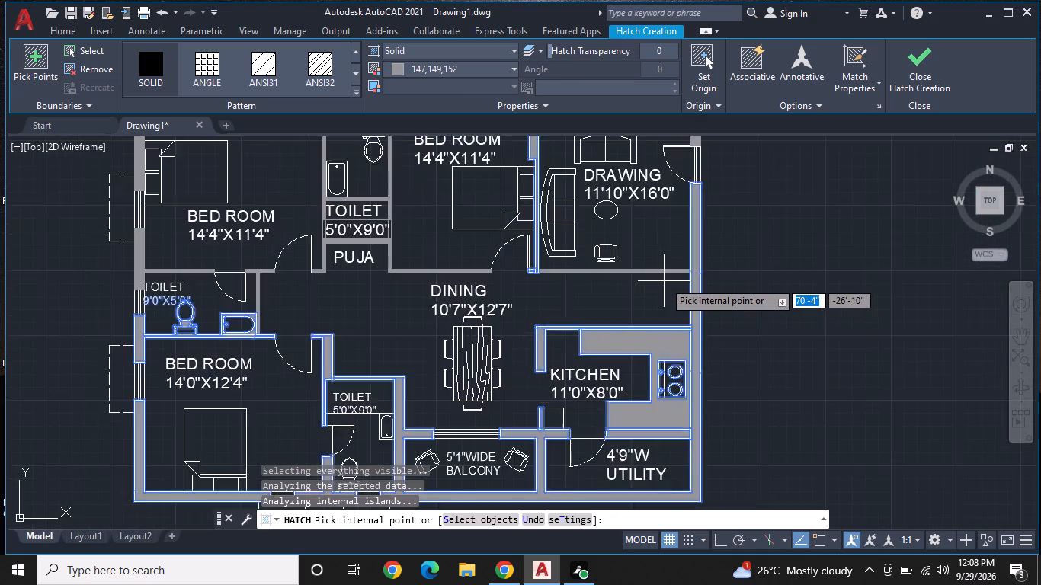
pyautogui.scroll(1, 664, 281)
pyautogui.scroll(-2, 664, 281)
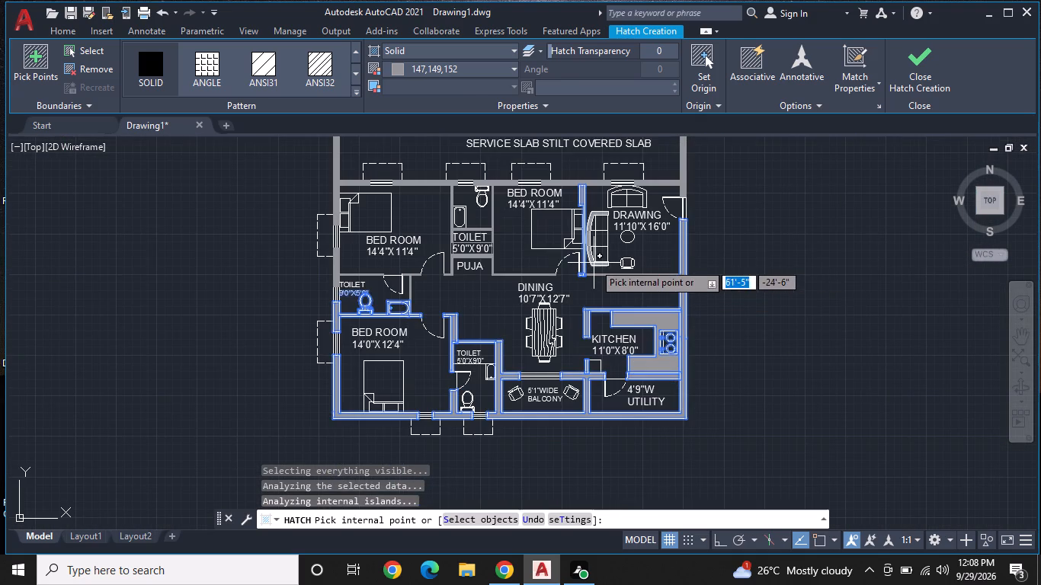
pyautogui.click(902, 66)
# Examine the wall hatching and room layout across the lower and upper units and the service slab area.
pyautogui.moveTo(786, 298); pyautogui.dragTo(812, 352, button='middle')
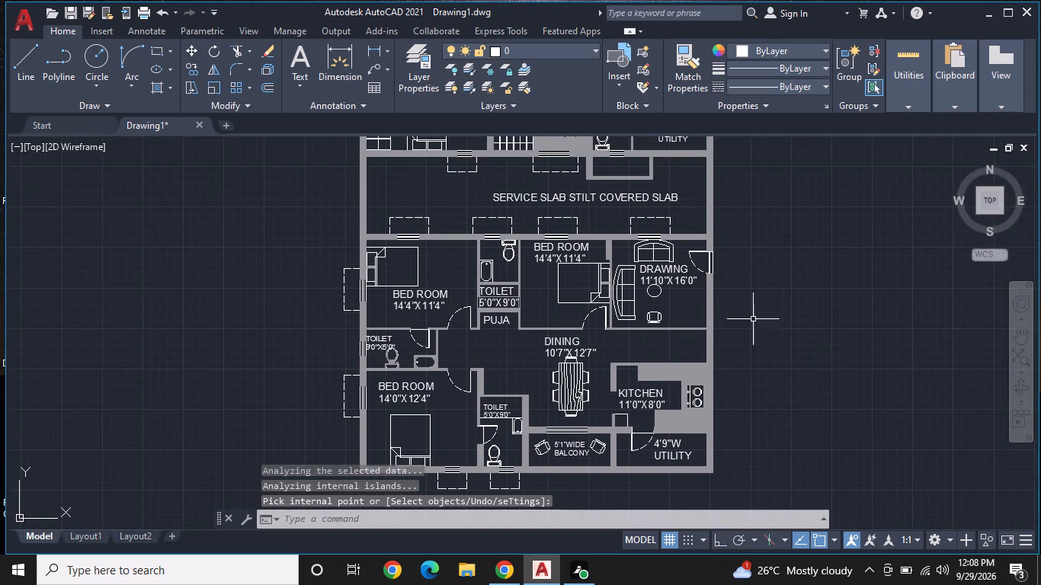
pyautogui.scroll(-1, 696, 301)
pyautogui.scroll(1, 665, 286)
pyautogui.moveTo(633, 292); pyautogui.dragTo(661, 332, button='middle')
pyautogui.moveTo(672, 341); pyautogui.dragTo(696, 361, button='middle')
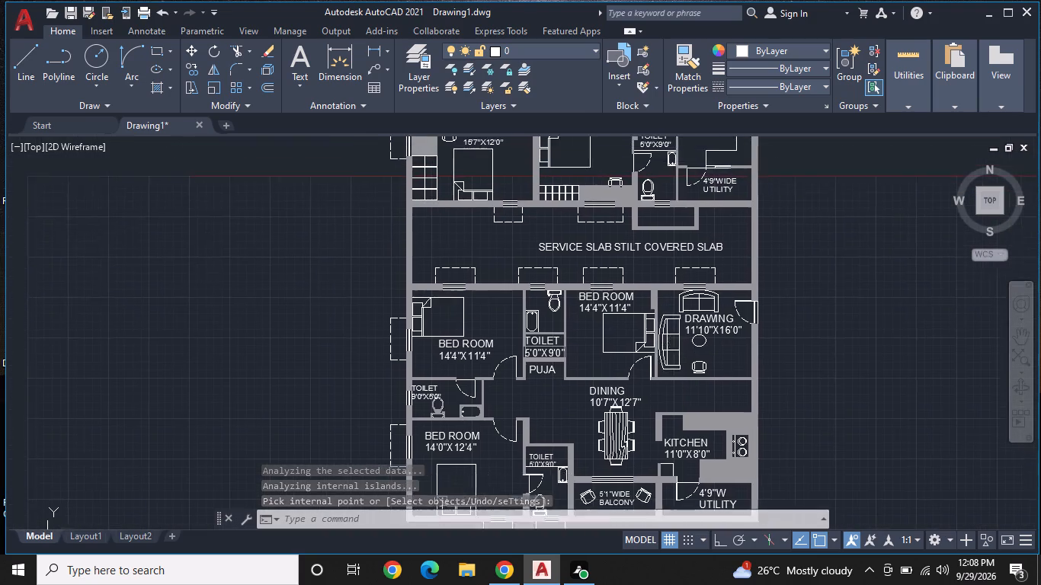
pyautogui.moveTo(696, 361); pyautogui.dragTo(742, 402, button='middle')
pyautogui.scroll(2, 664, 264)
pyautogui.scroll(-2, 664, 264)
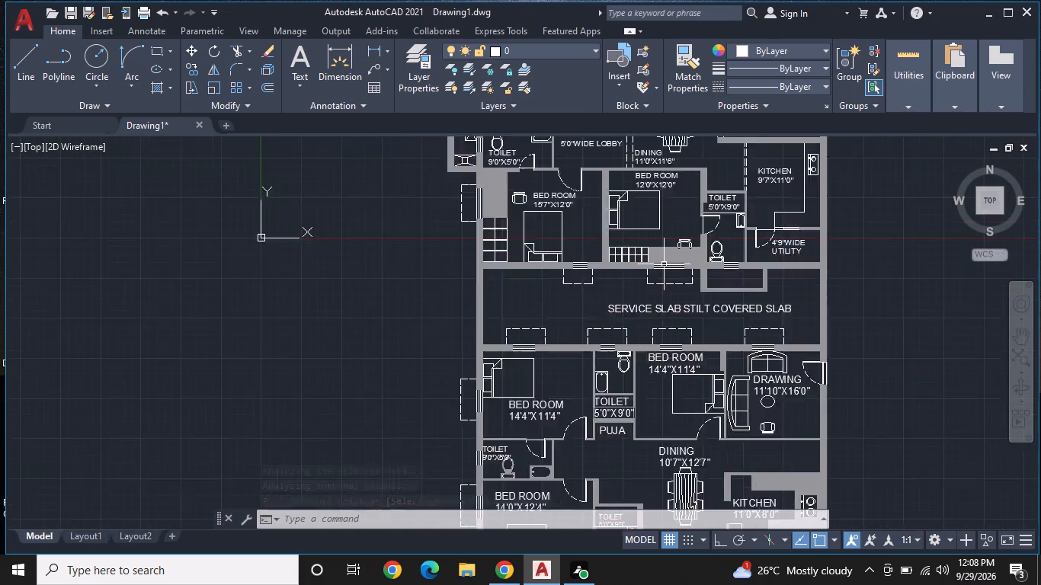
pyautogui.scroll(-1, 664, 264)
pyautogui.moveTo(672, 229); pyautogui.dragTo(690, 306, button='middle')
pyautogui.scroll(2, 691, 284)
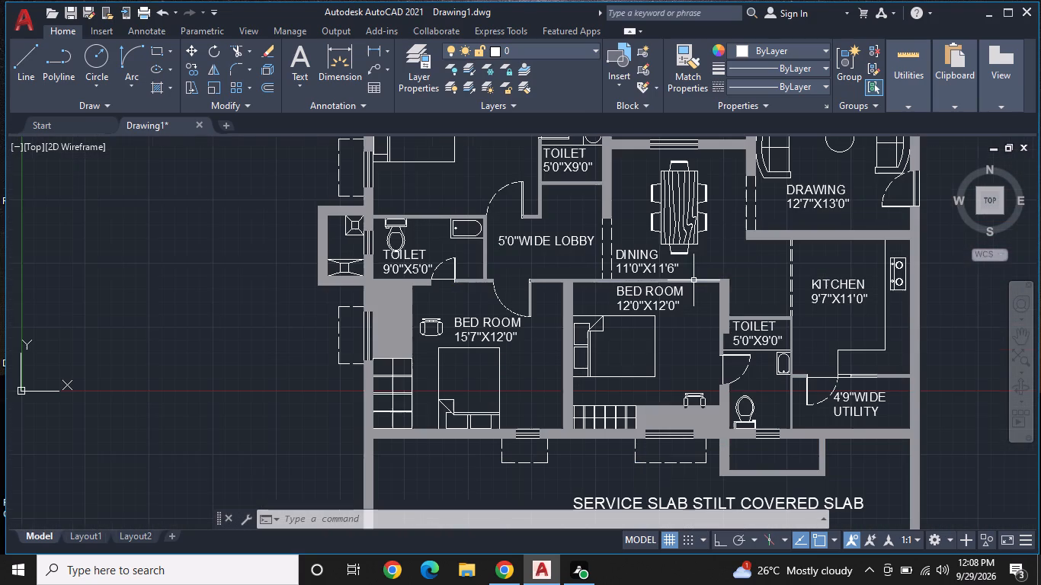
pyautogui.scroll(-1, 697, 271)
pyautogui.moveTo(739, 317); pyautogui.dragTo(761, 273, button='middle')
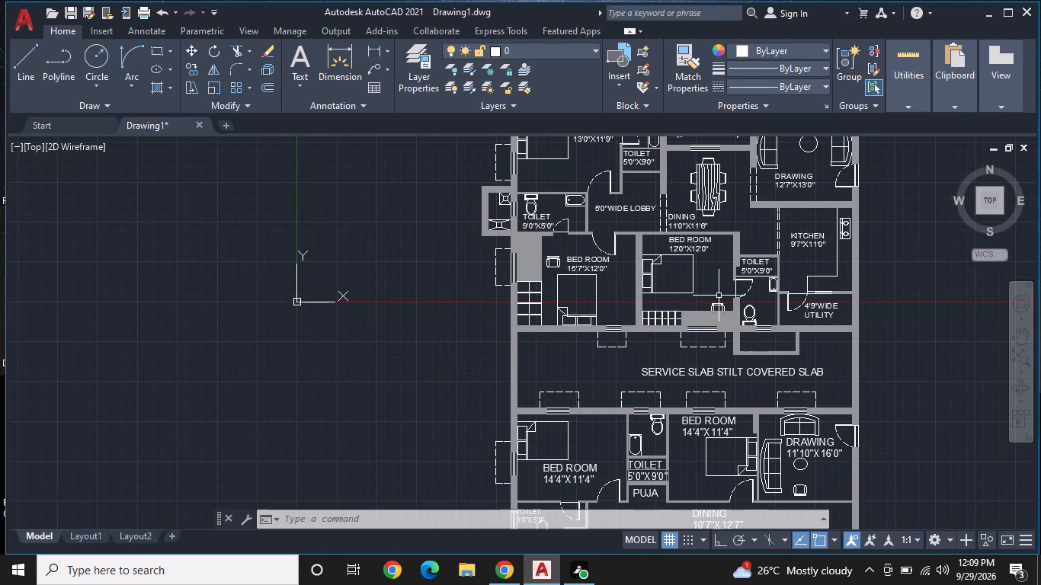
# Save the drawing in Documents under the file name SANDY7.
pyautogui.hotkey('ctrl', 's')
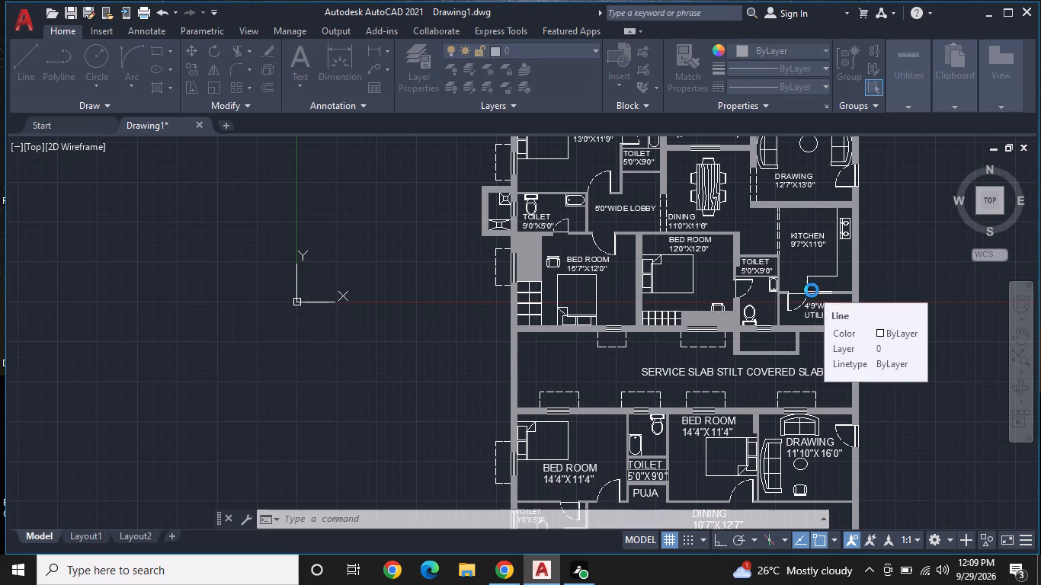
pyautogui.click(649, 430)
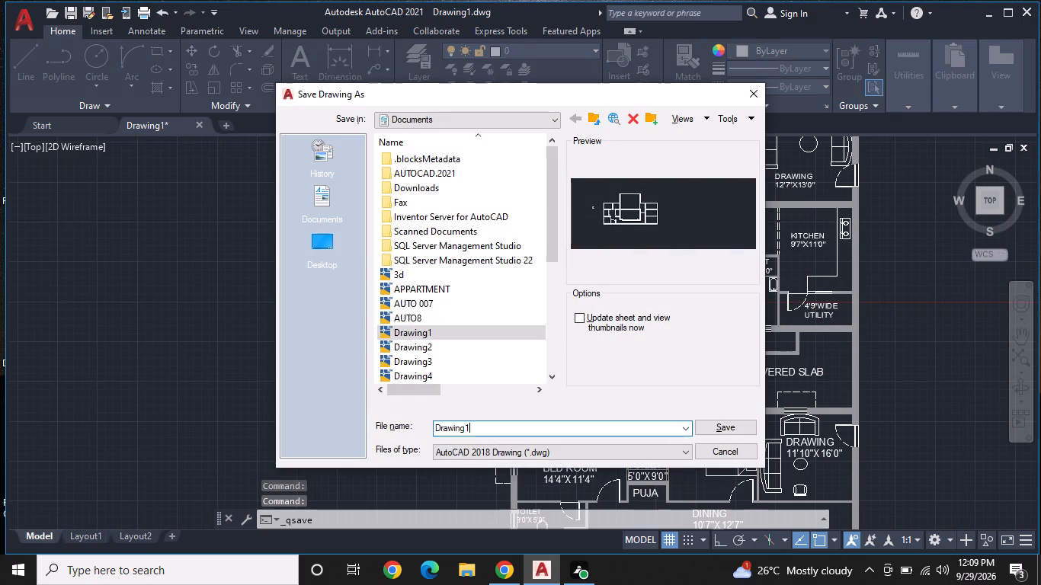
pyautogui.press('BackSpace')
pyautogui.press('BackSpace')
pyautogui.press('BackSpace')
pyautogui.press('BackSpace')
pyautogui.press('BackSpace')
pyautogui.press('BackSpace')
pyautogui.press('BackSpace')
pyautogui.press('BackSpace')
pyautogui.press('BackSpace')
pyautogui.press('BackSpace')
pyautogui.press('BackSpace')
pyautogui.press('BackSpace')
pyautogui.press('BackSpace')
pyautogui.press('BackSpace')
pyautogui.press('BackSpace')
pyautogui.press('BackSpace')
pyautogui.press('BackSpace')
pyautogui.press('BackSpace')
pyautogui.press('BackSpace')
pyautogui.press('BackSpace')
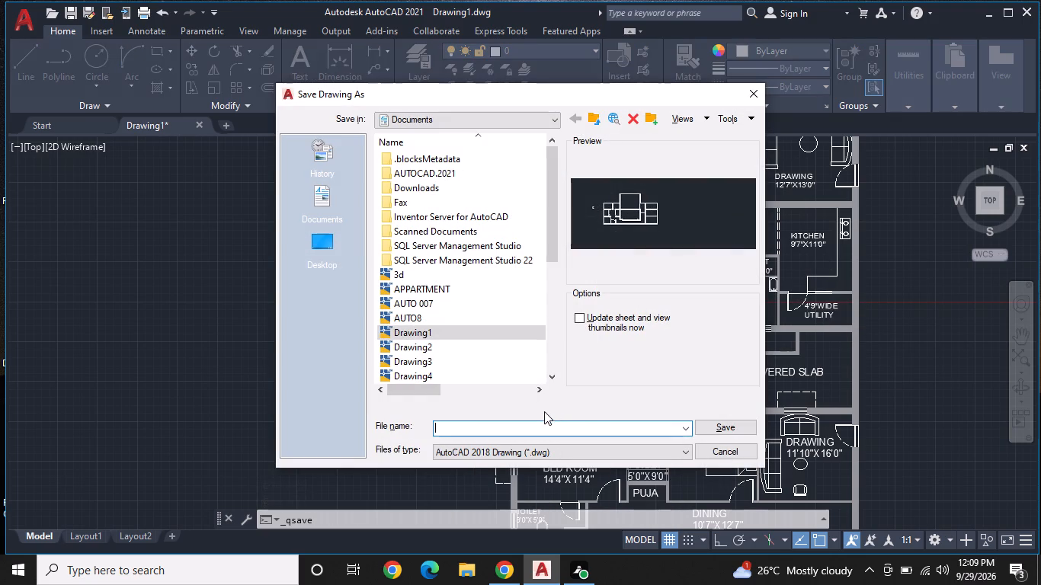
pyautogui.click(687, 432)
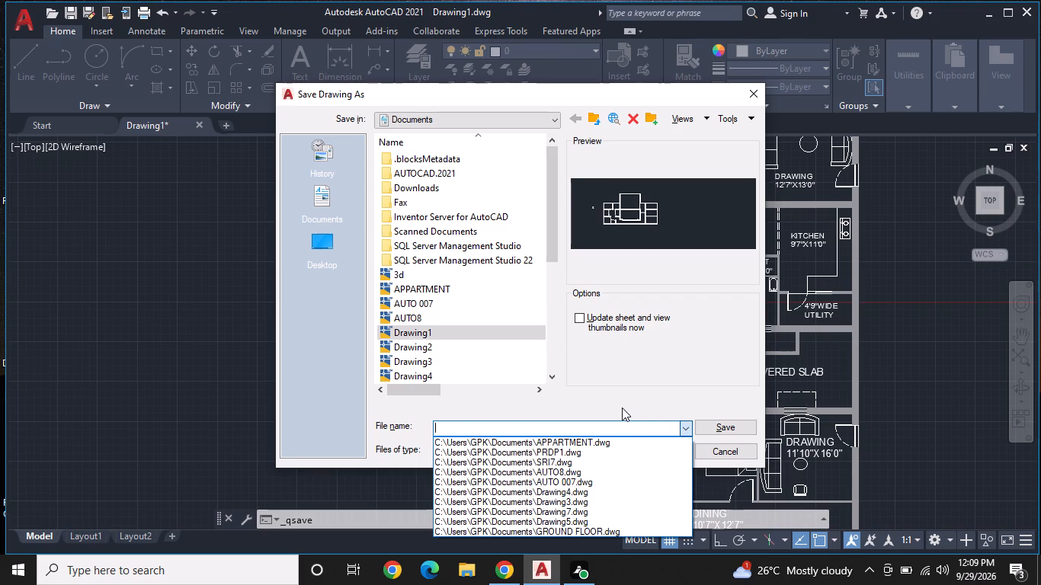
pyautogui.click(553, 420)
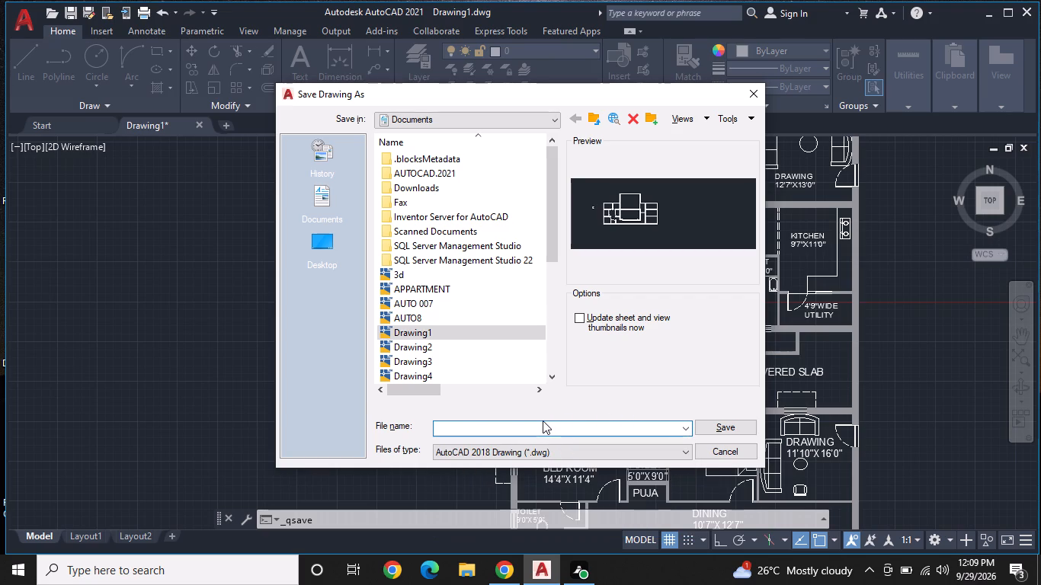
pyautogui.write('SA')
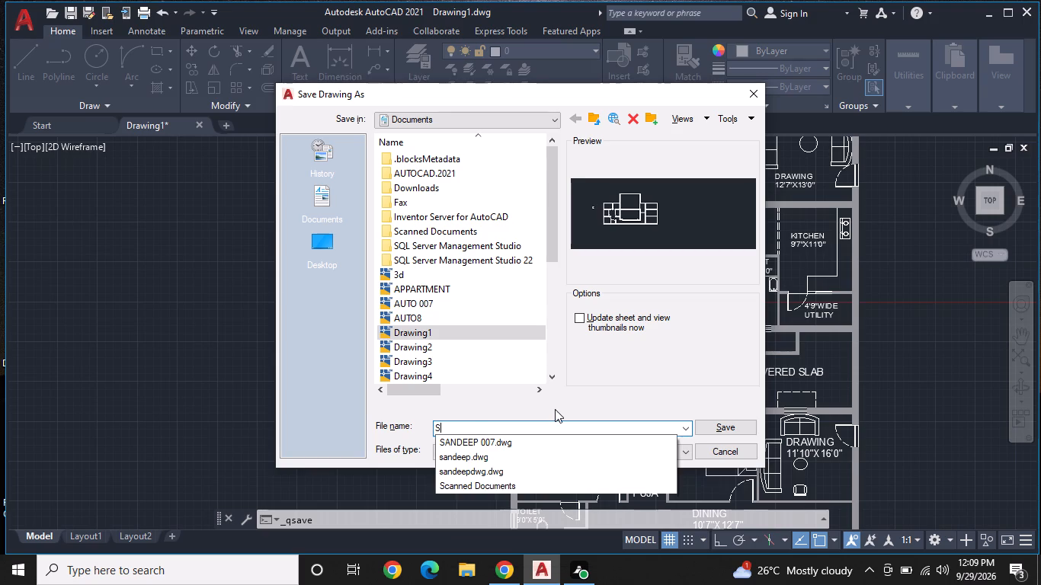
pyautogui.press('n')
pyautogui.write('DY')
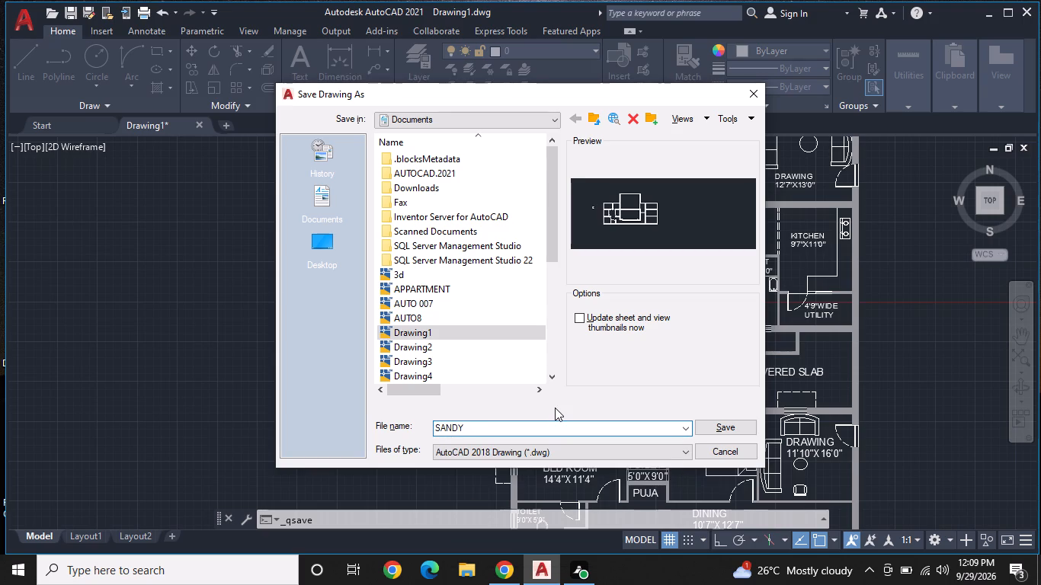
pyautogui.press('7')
pyautogui.click(716, 431)
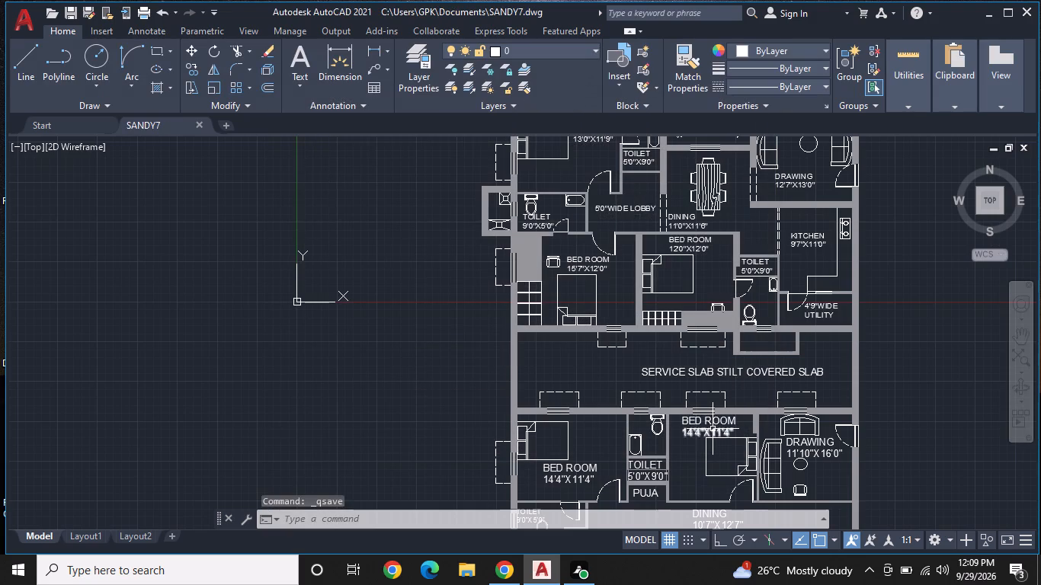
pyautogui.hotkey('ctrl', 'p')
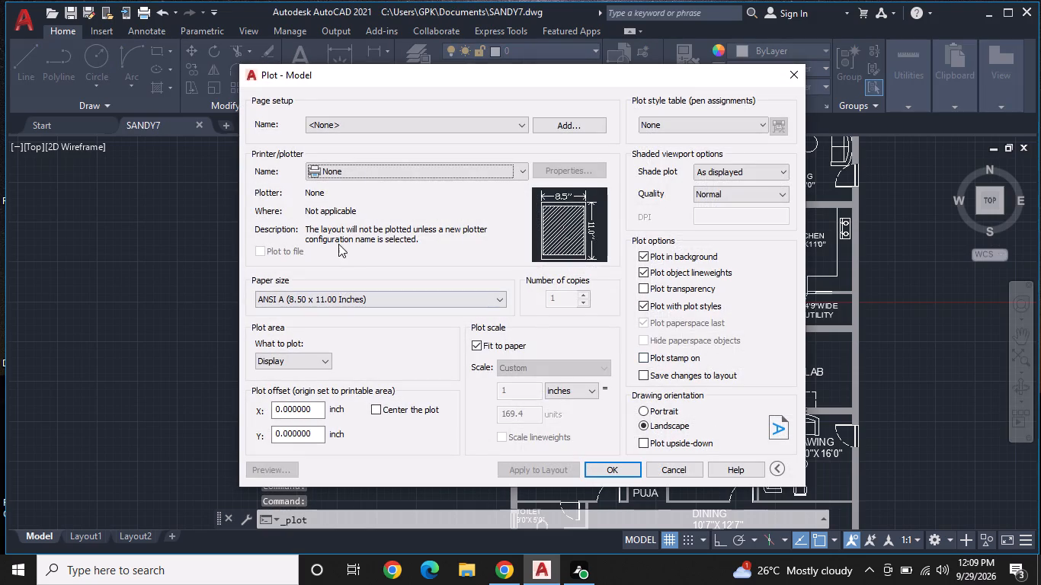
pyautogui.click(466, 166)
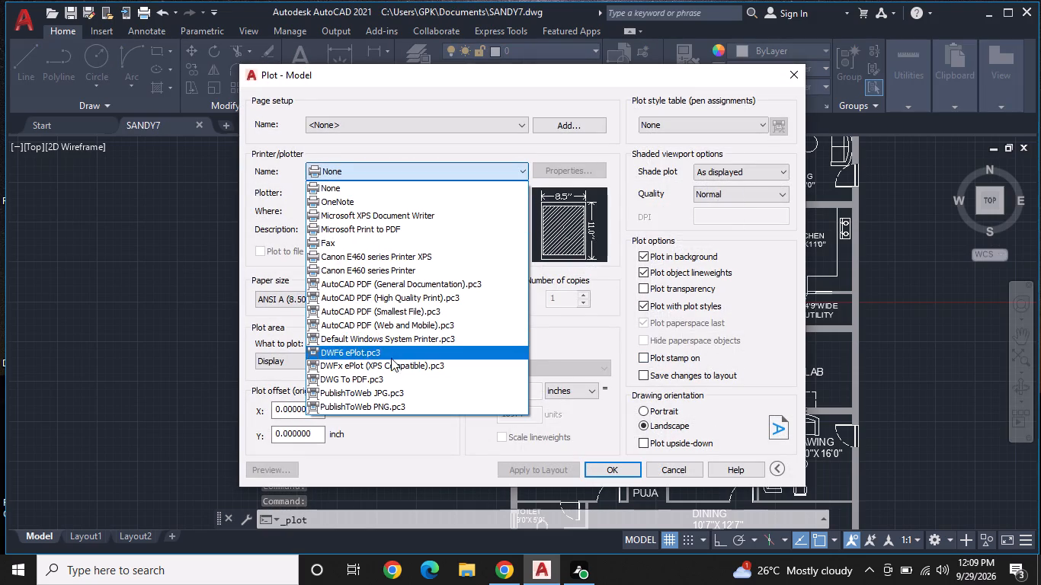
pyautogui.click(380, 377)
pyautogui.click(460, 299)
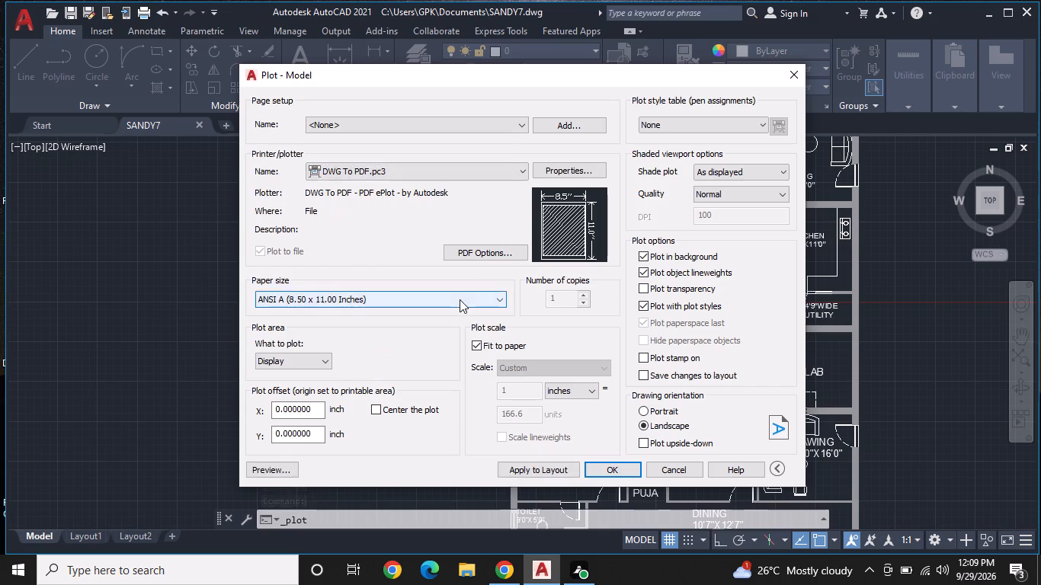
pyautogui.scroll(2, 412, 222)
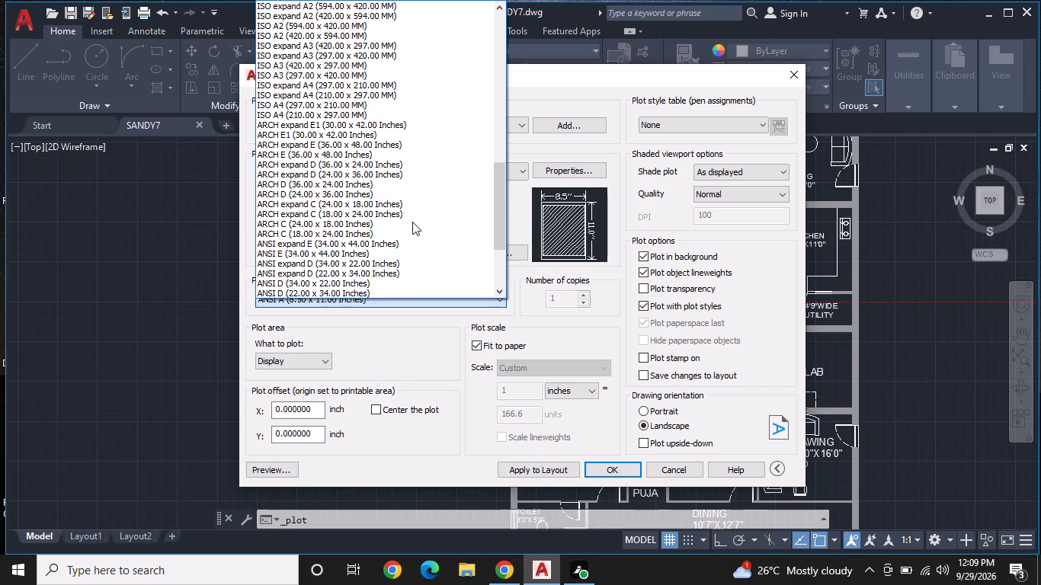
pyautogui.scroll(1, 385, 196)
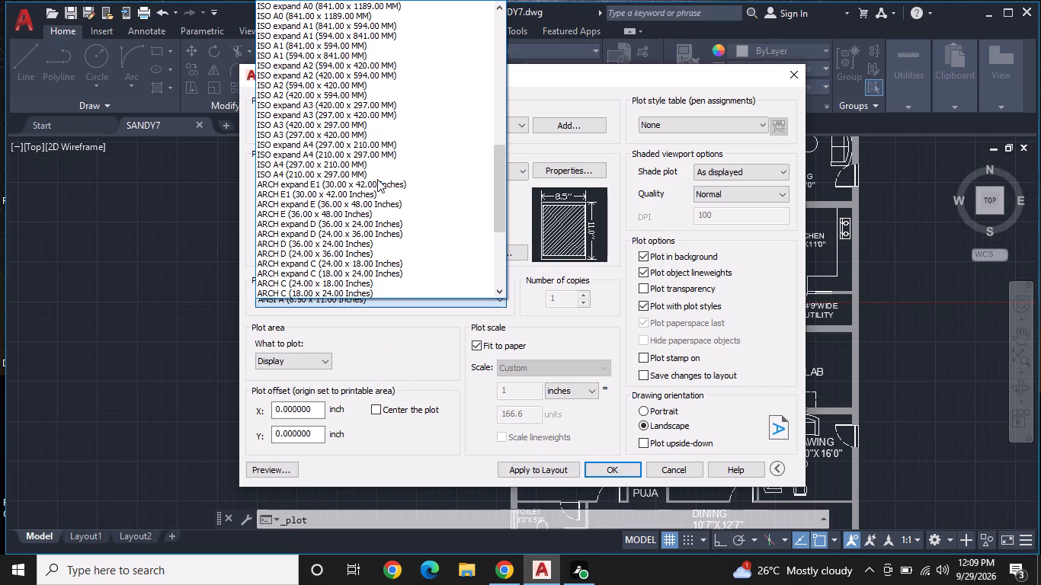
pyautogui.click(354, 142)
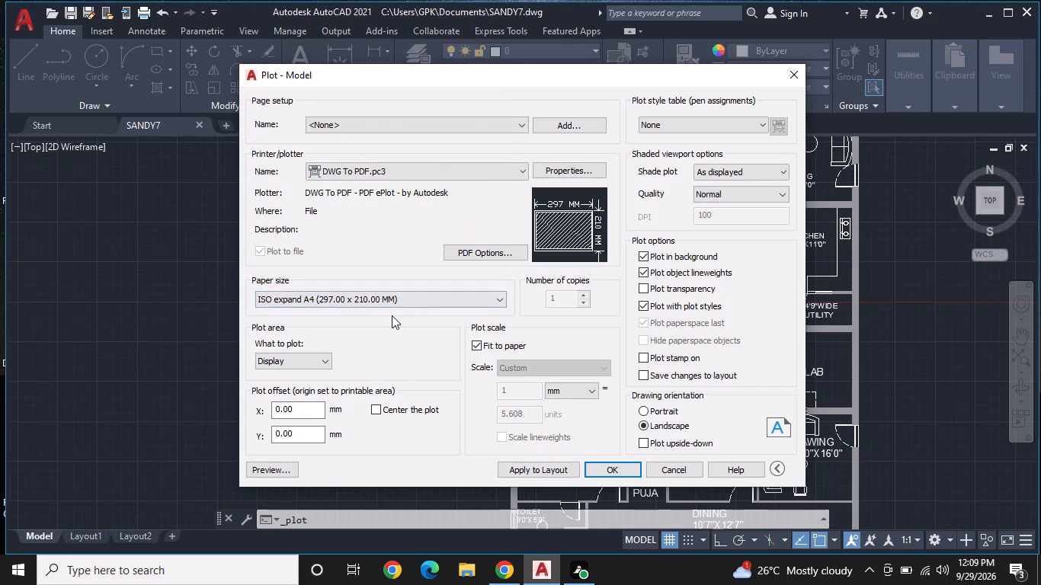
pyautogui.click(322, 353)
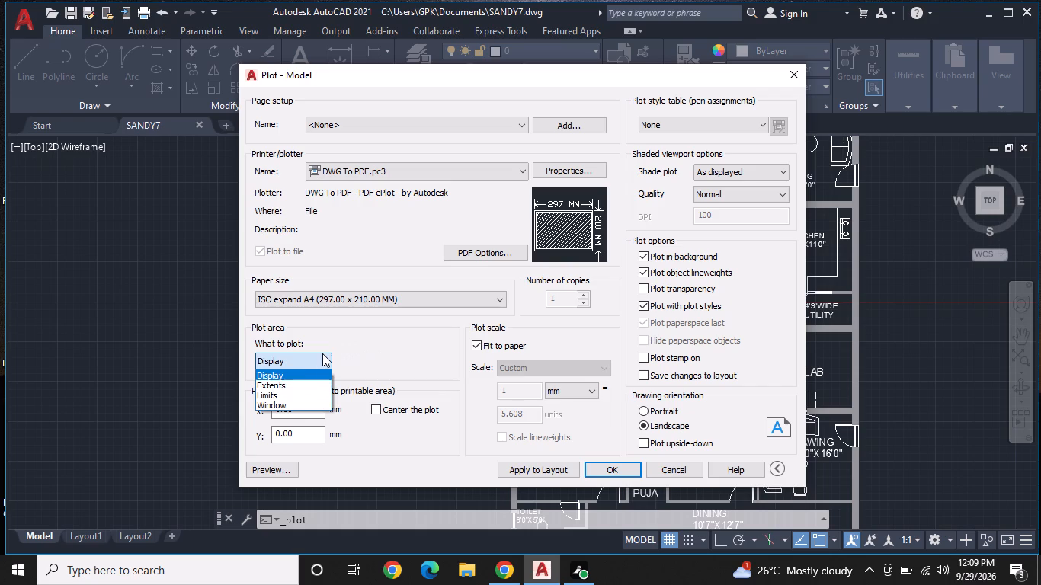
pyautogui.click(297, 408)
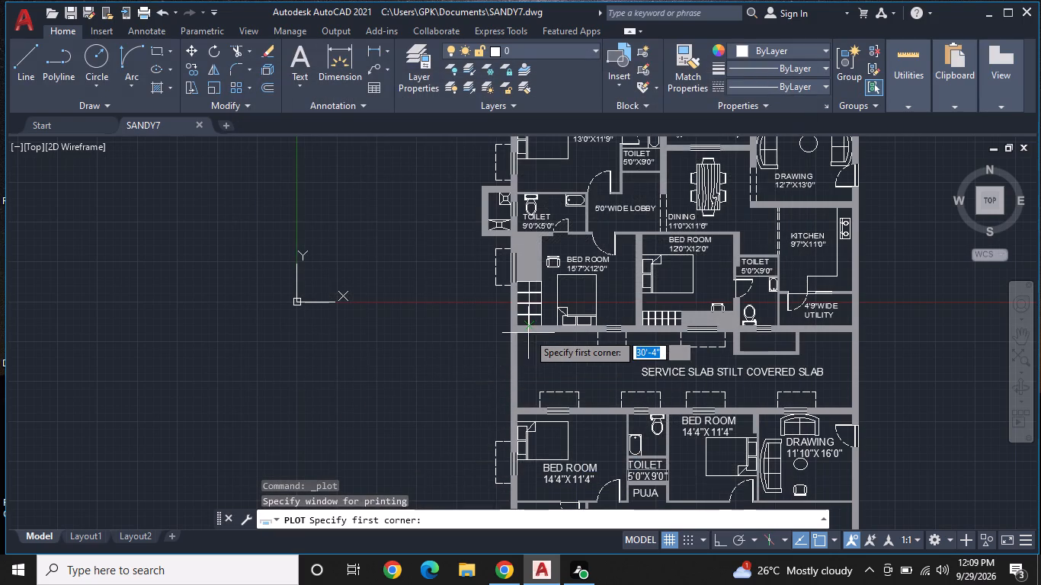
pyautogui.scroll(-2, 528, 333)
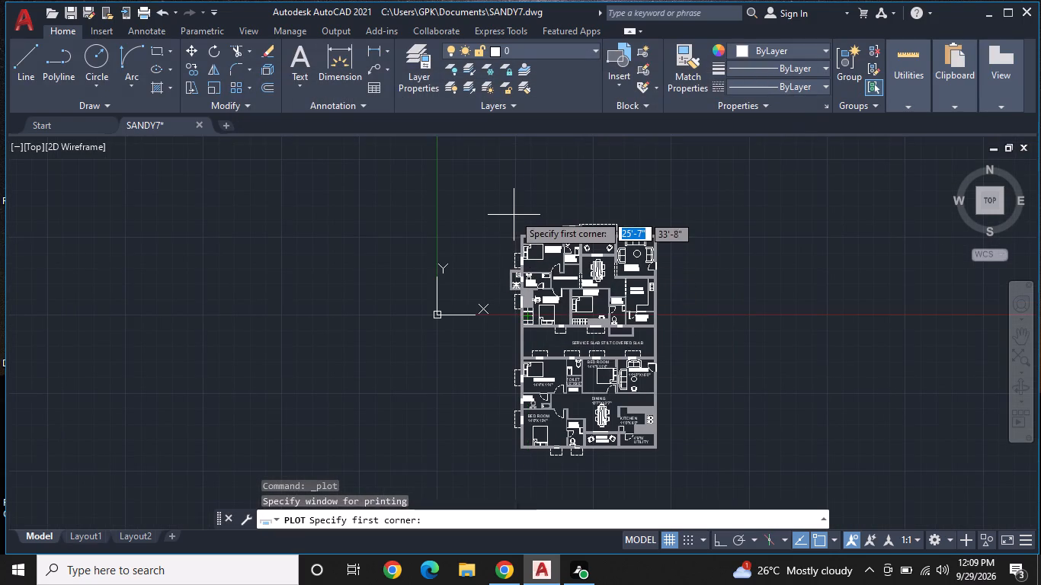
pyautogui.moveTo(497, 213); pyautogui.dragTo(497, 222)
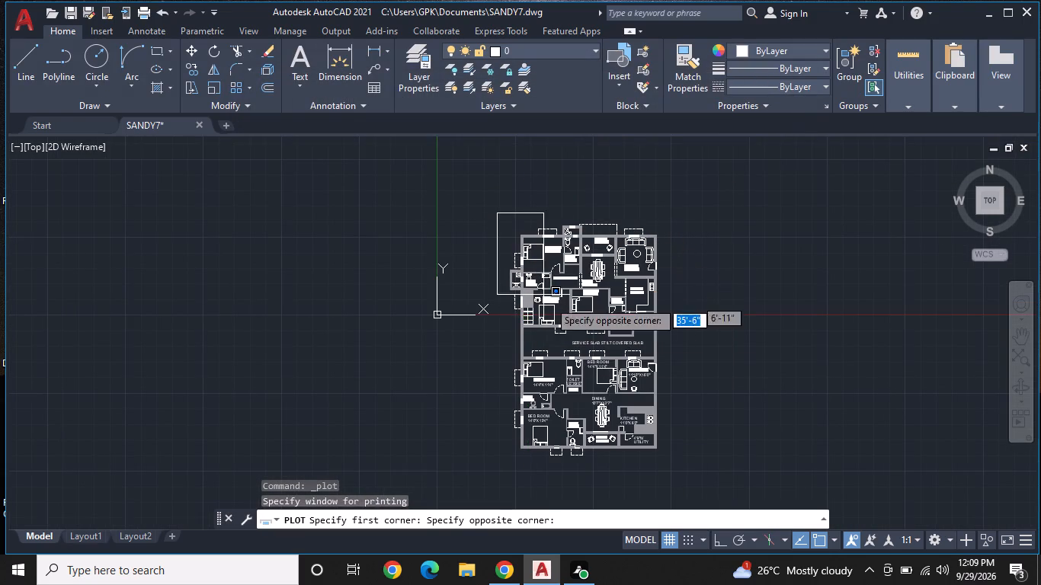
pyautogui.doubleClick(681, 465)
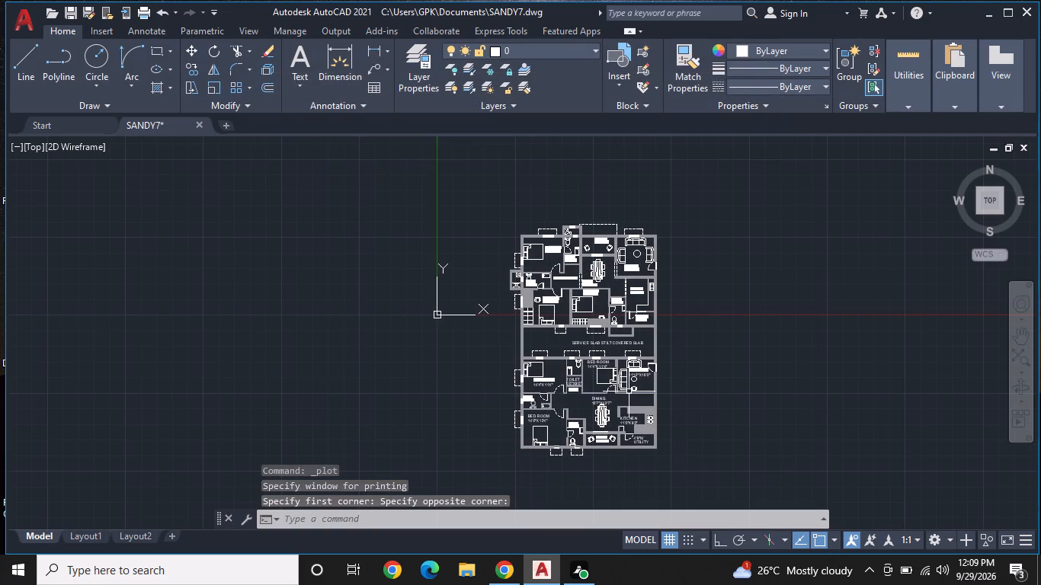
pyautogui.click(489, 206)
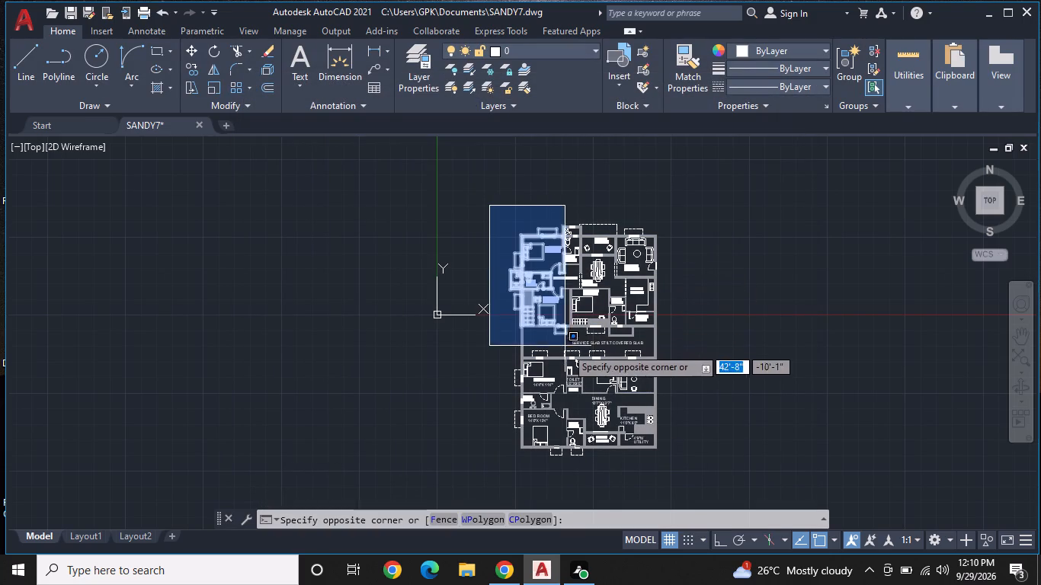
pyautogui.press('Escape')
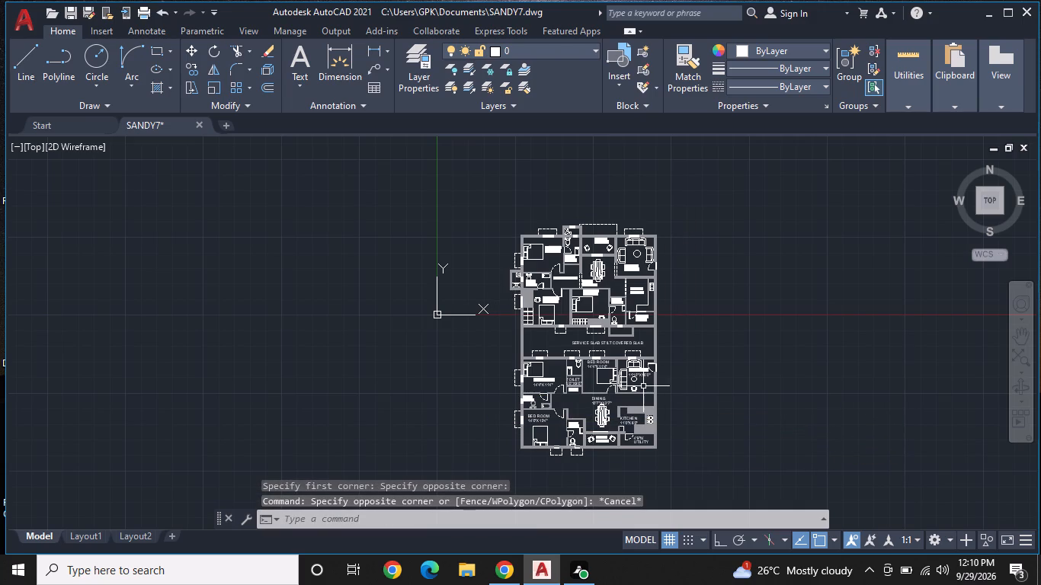
# Start a plot with the DWG To PDF.pc3 plotter and the ISO expand A4 (297.00 x 210.00 MM) paper size.
pyautogui.hotkey('ctrl', 'p')
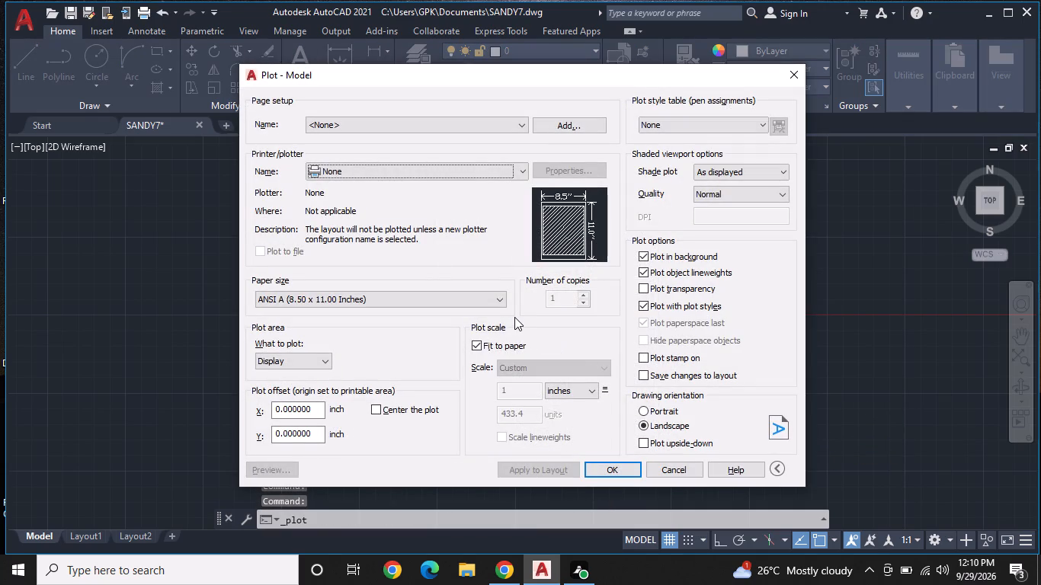
pyautogui.click(509, 169)
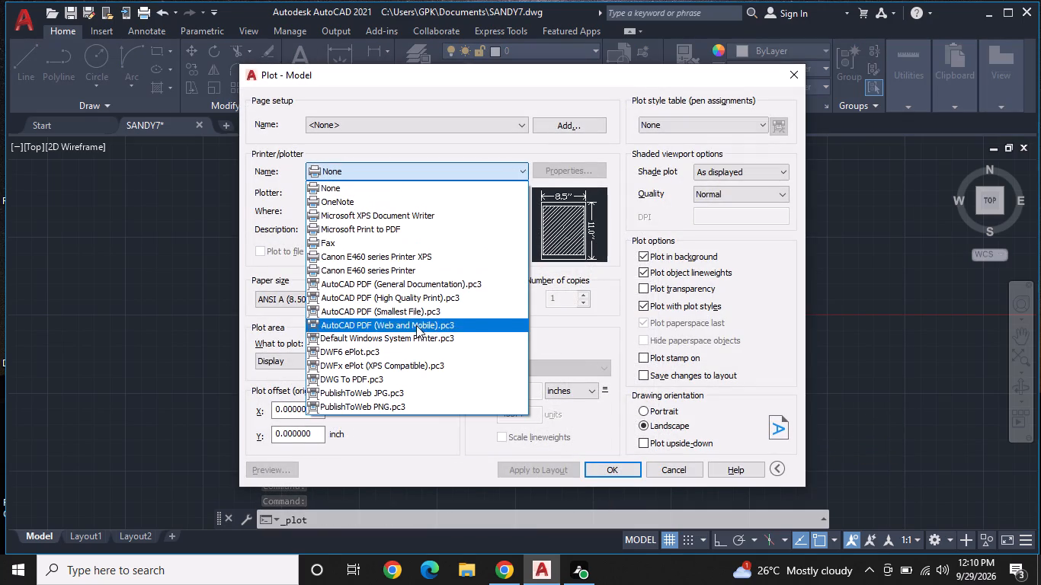
pyautogui.click(392, 376)
pyautogui.click(416, 293)
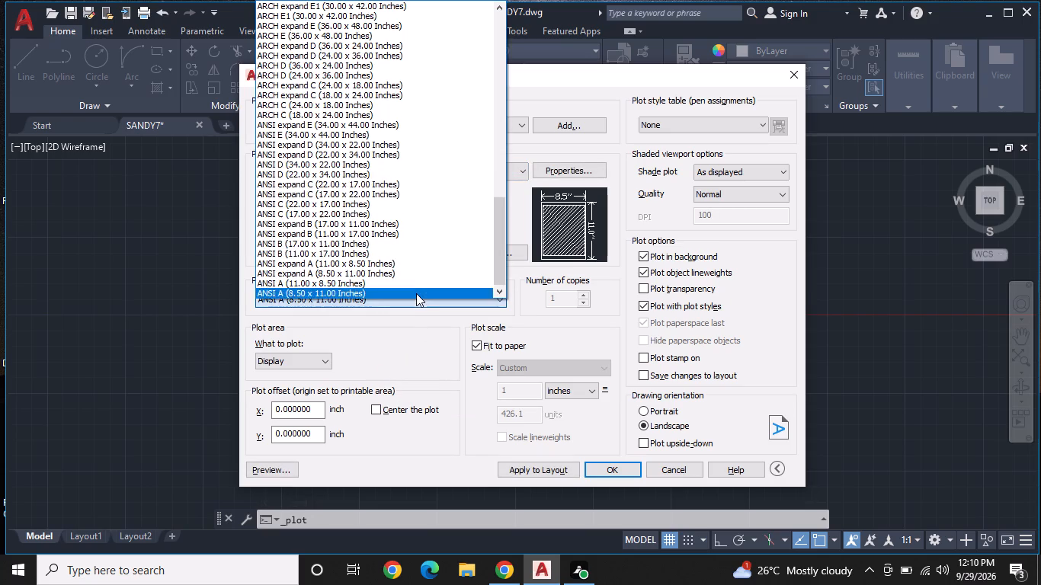
pyautogui.scroll(3, 358, 184)
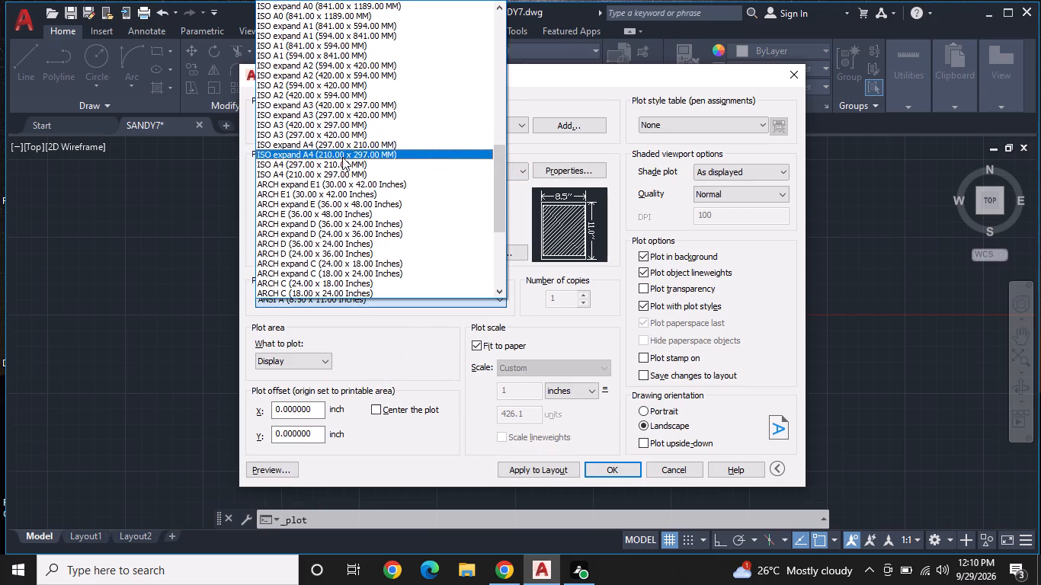
pyautogui.scroll(1, 341, 175)
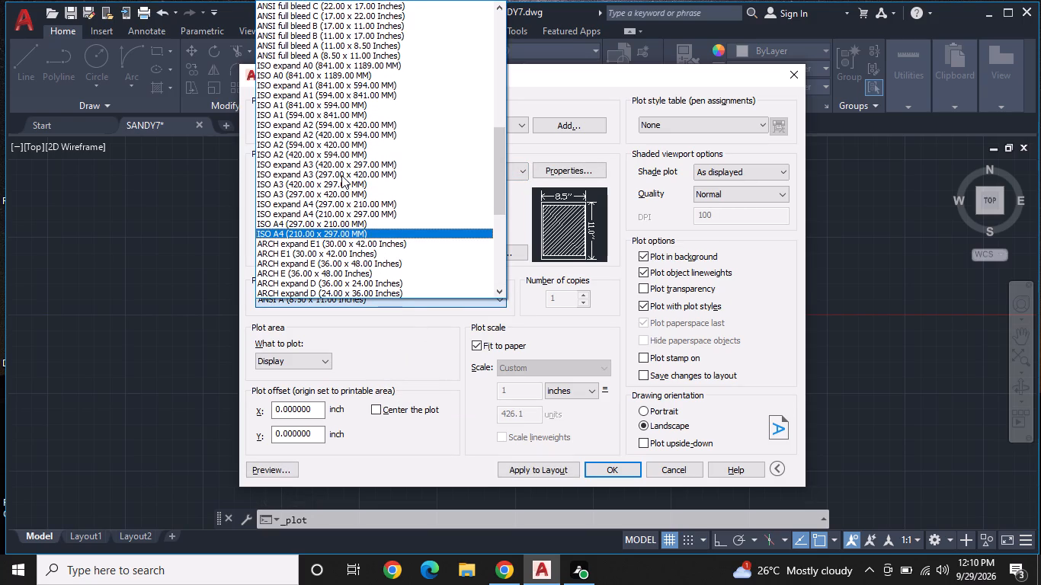
pyautogui.scroll(1, 341, 175)
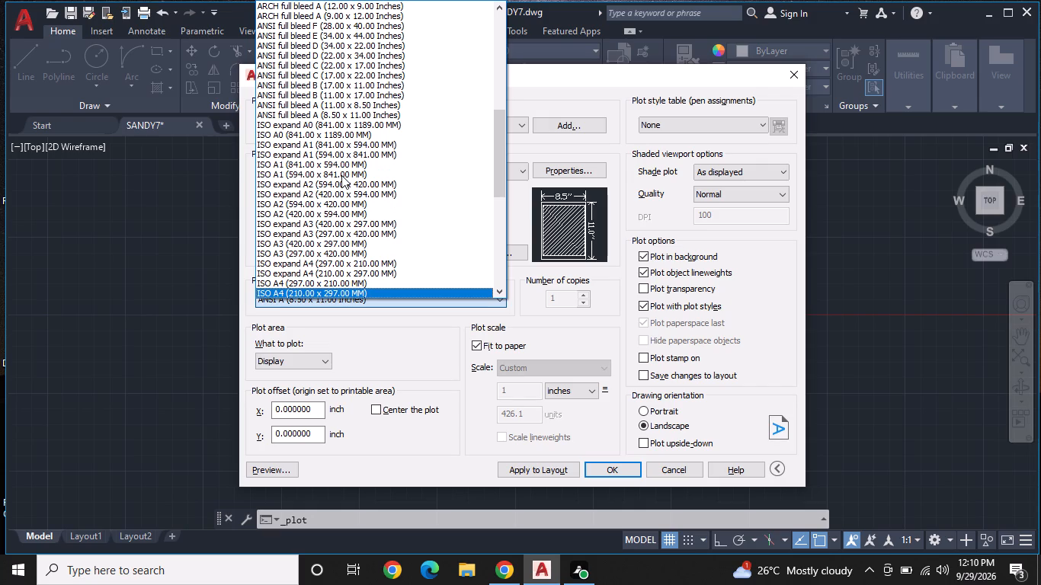
pyautogui.scroll(1, 341, 175)
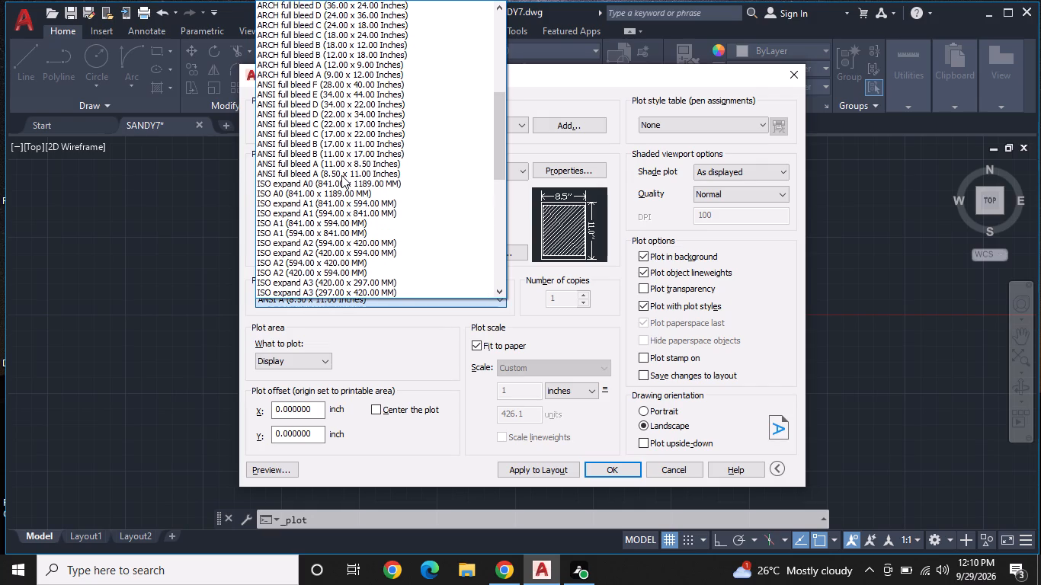
pyautogui.scroll(3, 341, 175)
pyautogui.scroll(-2, 341, 175)
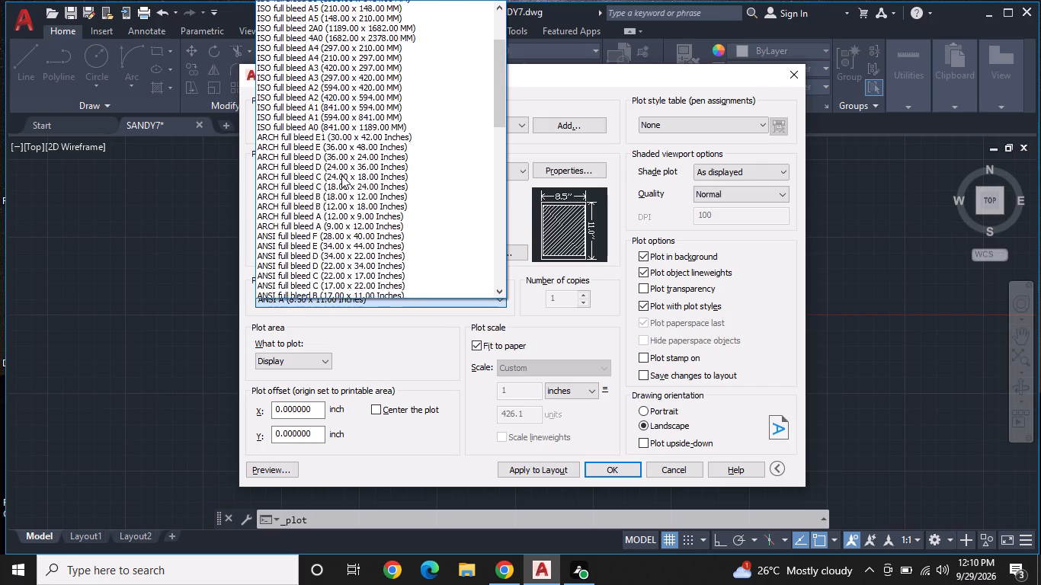
pyautogui.scroll(-9, 341, 175)
pyautogui.scroll(1, 341, 175)
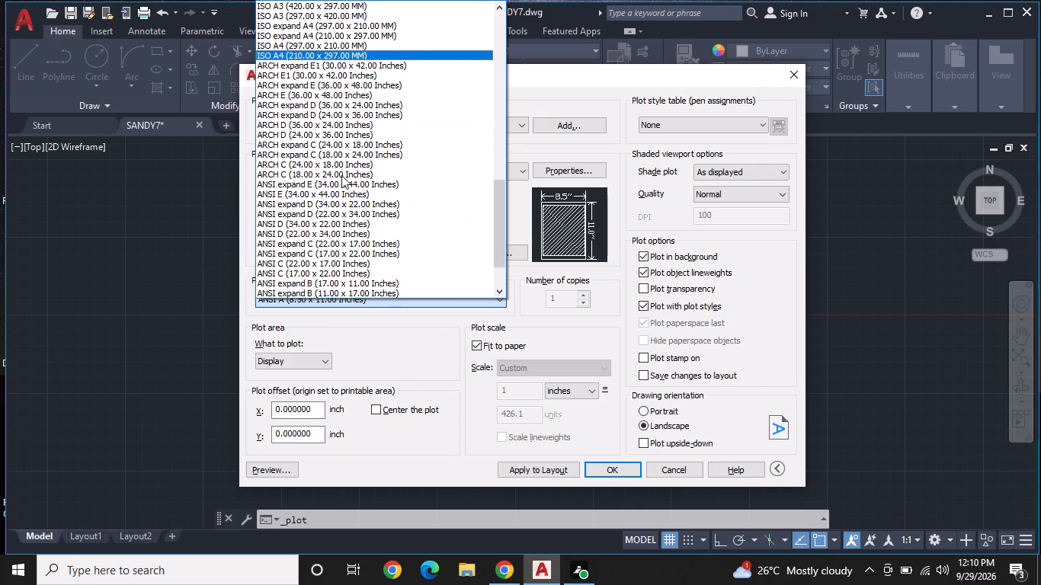
pyautogui.scroll(1, 341, 175)
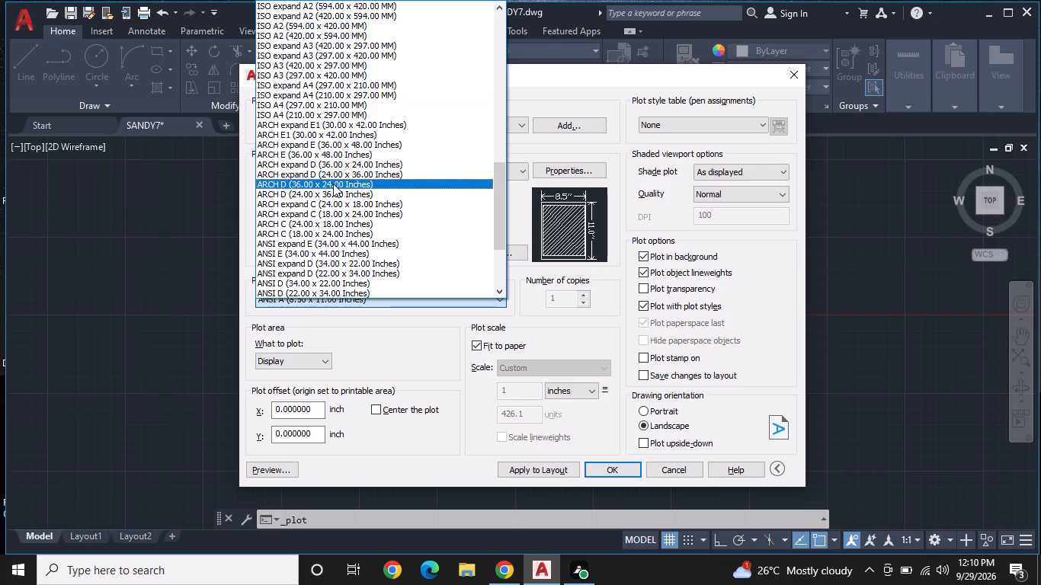
pyautogui.scroll(-5, 333, 184)
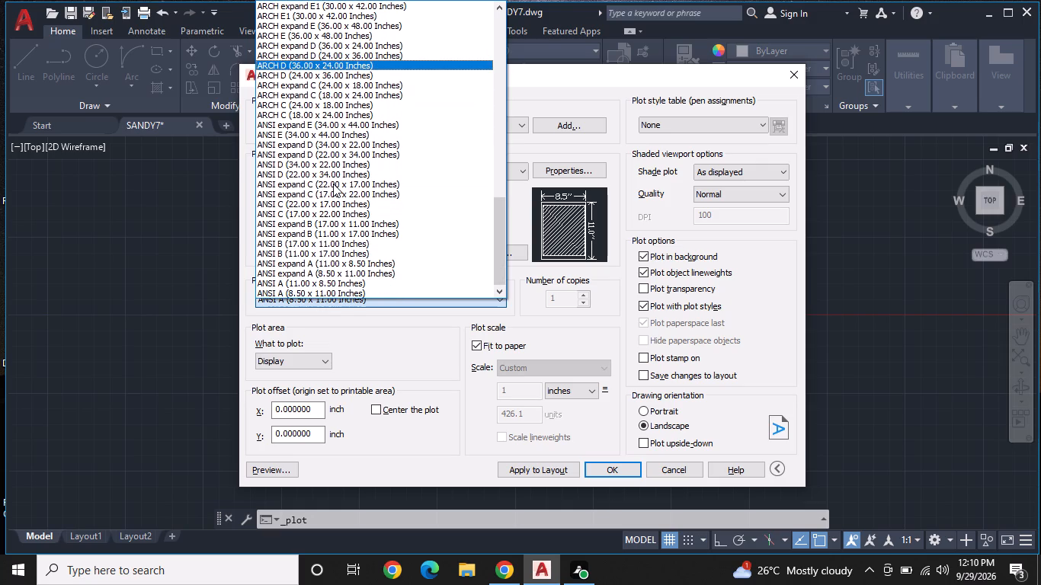
pyautogui.scroll(-9, 333, 184)
pyautogui.scroll(1, 333, 189)
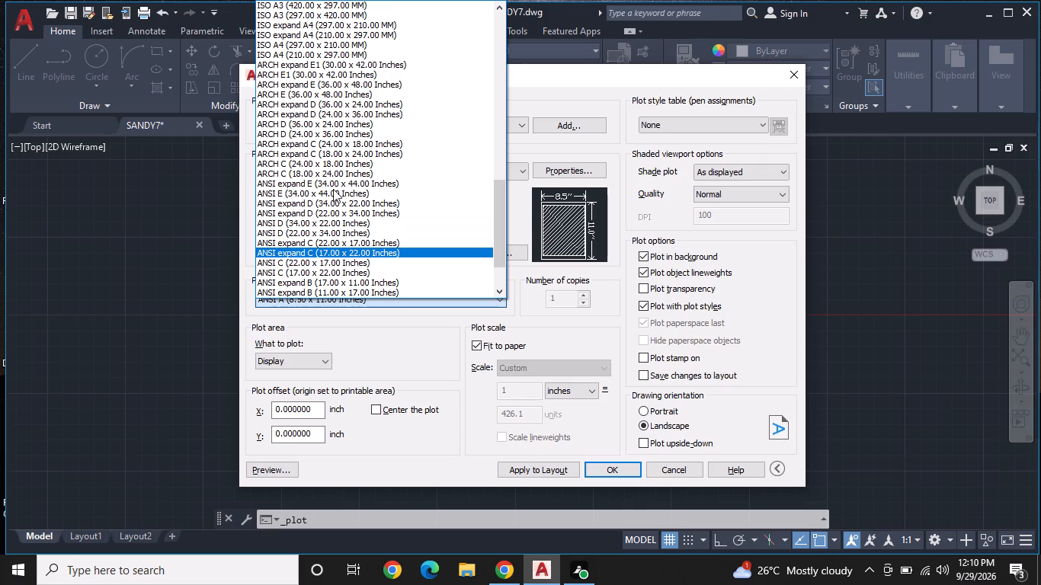
pyautogui.scroll(1, 333, 189)
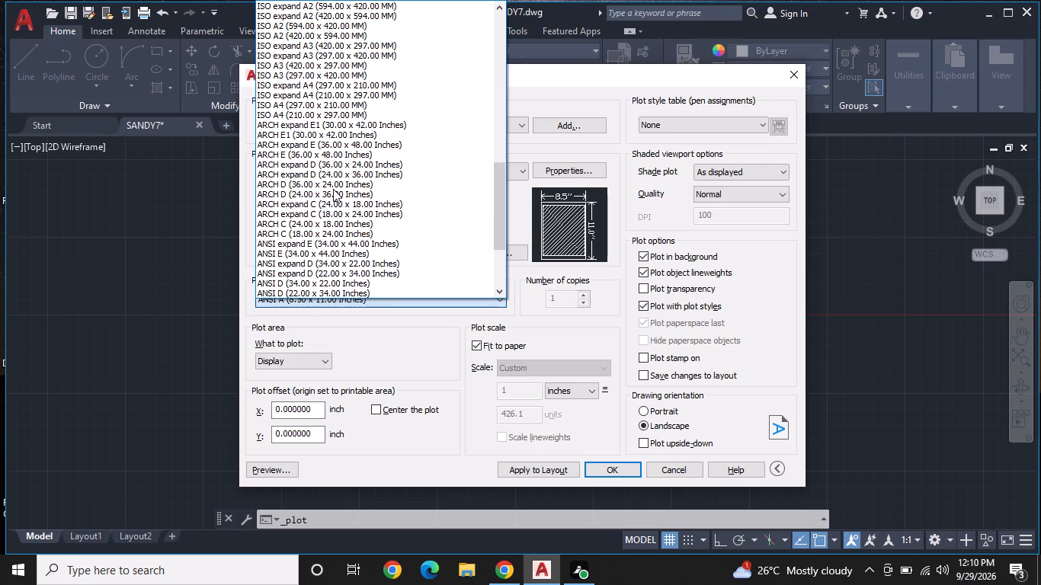
pyautogui.scroll(1, 333, 189)
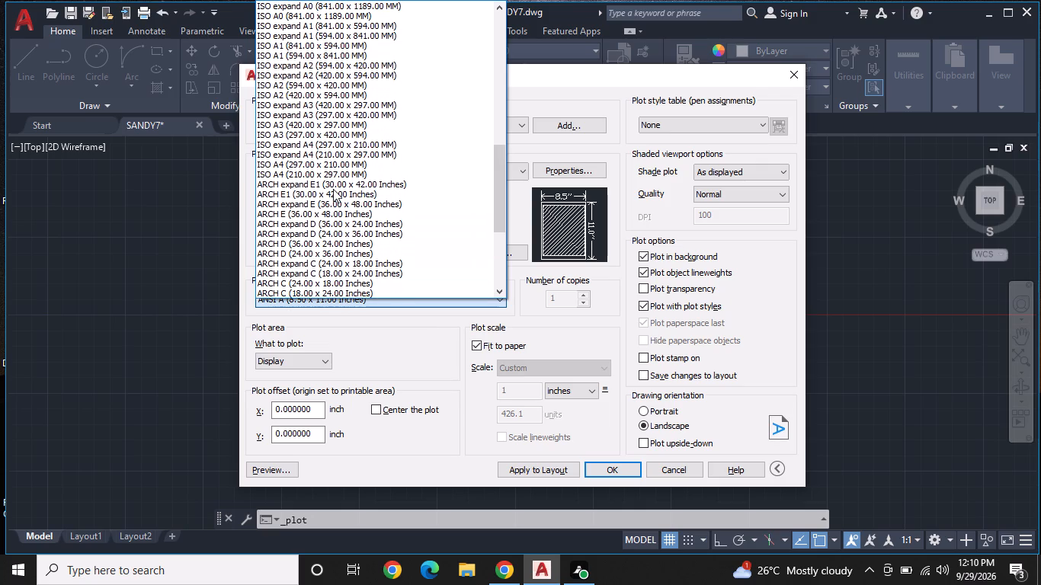
pyautogui.click(332, 142)
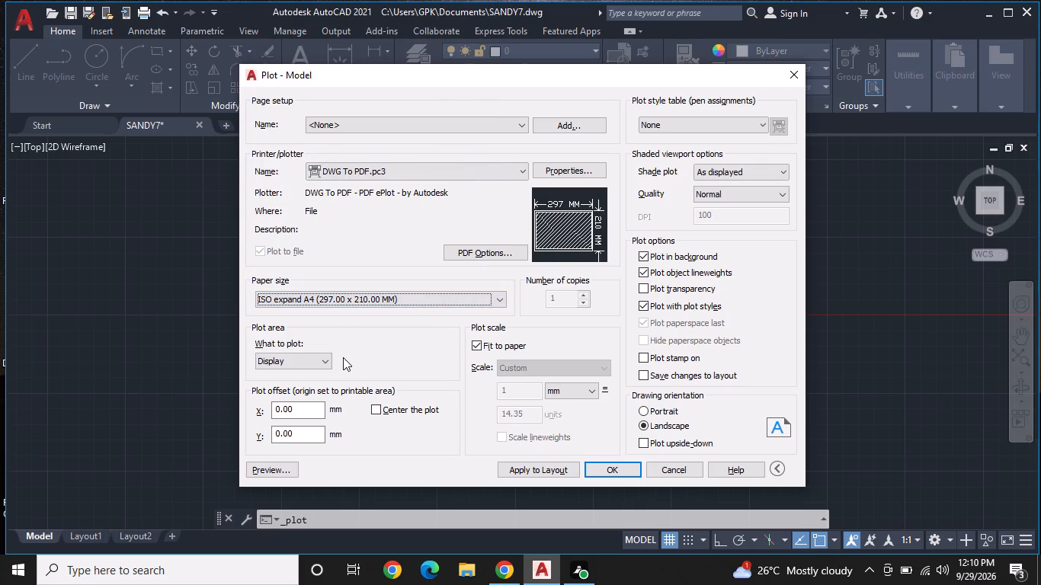
# Set the plot area to a window enclosing the entire two-unit floor plan and center the plot on the sheet.
pyautogui.click(326, 358)
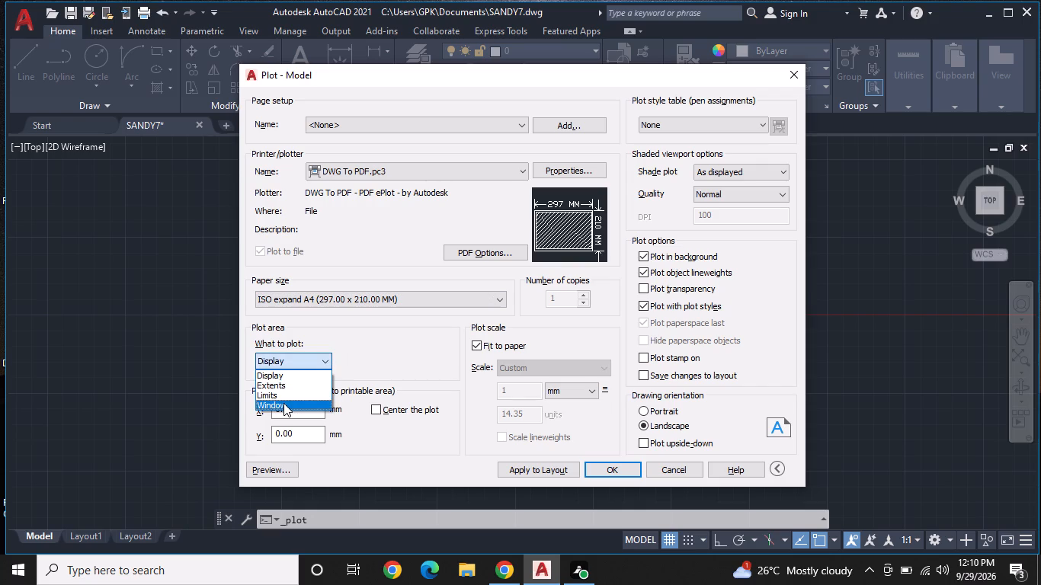
pyautogui.click(283, 403)
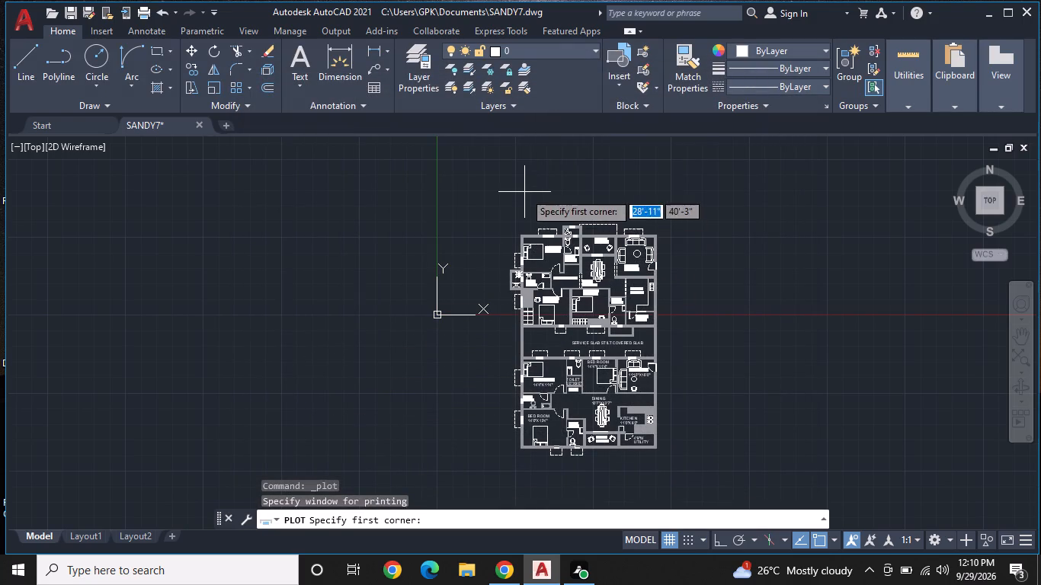
pyautogui.click(500, 224)
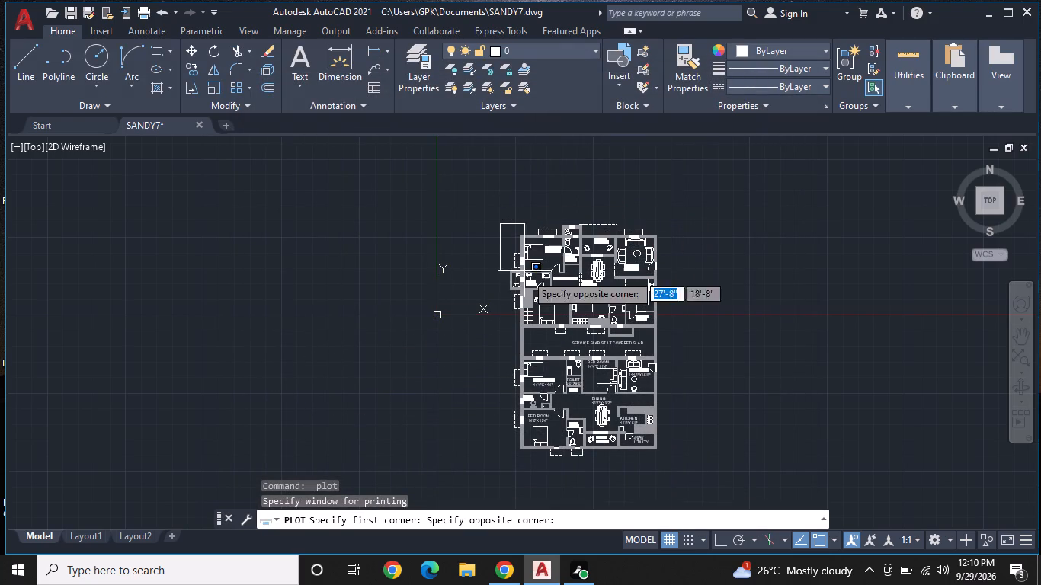
pyautogui.click(677, 464)
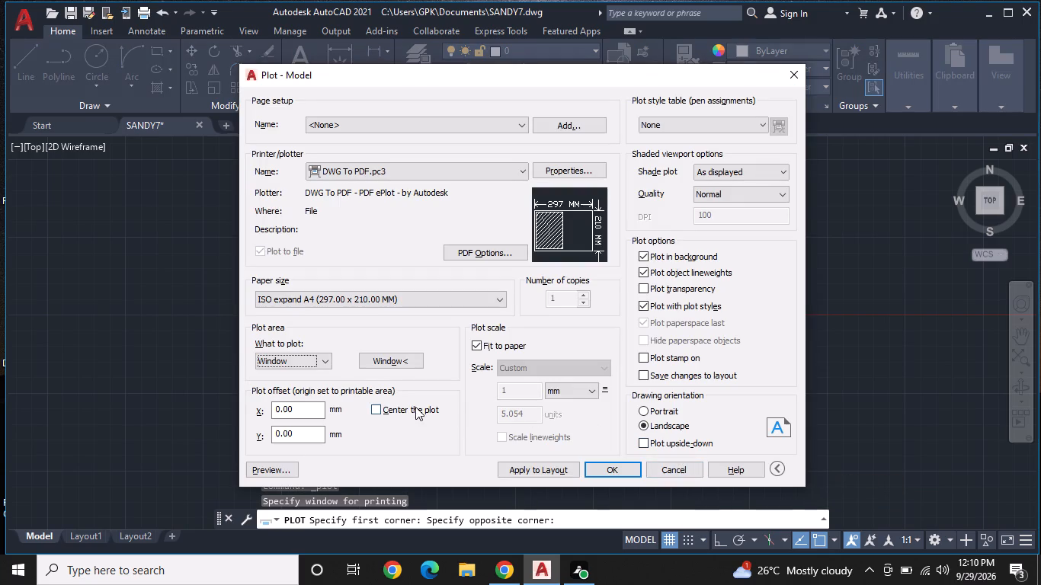
pyautogui.click(373, 405)
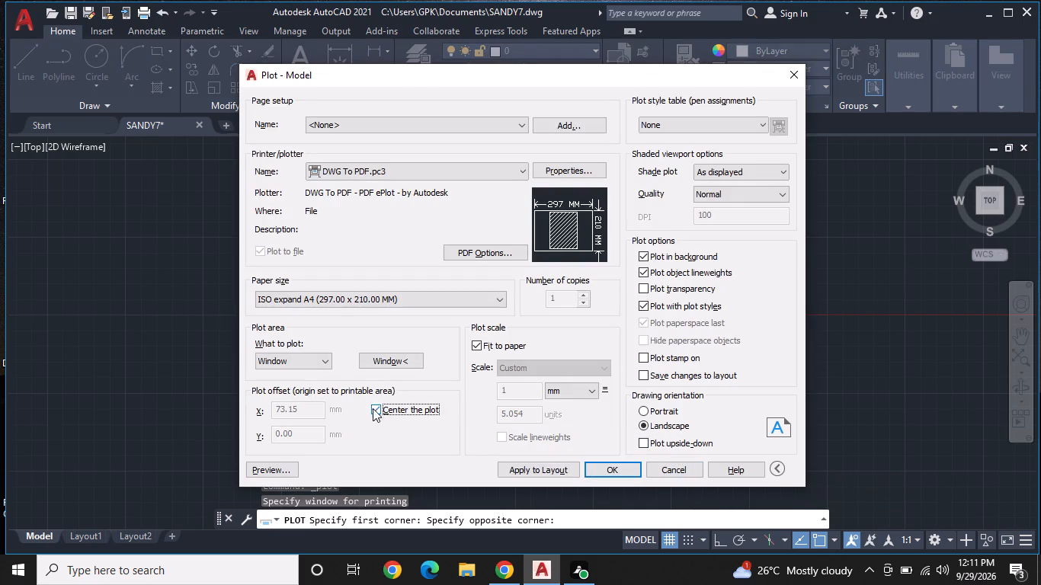
# Preview the plot to check how the floor plan sits on the sheet, and return to the plot settings.
pyautogui.click(264, 465)
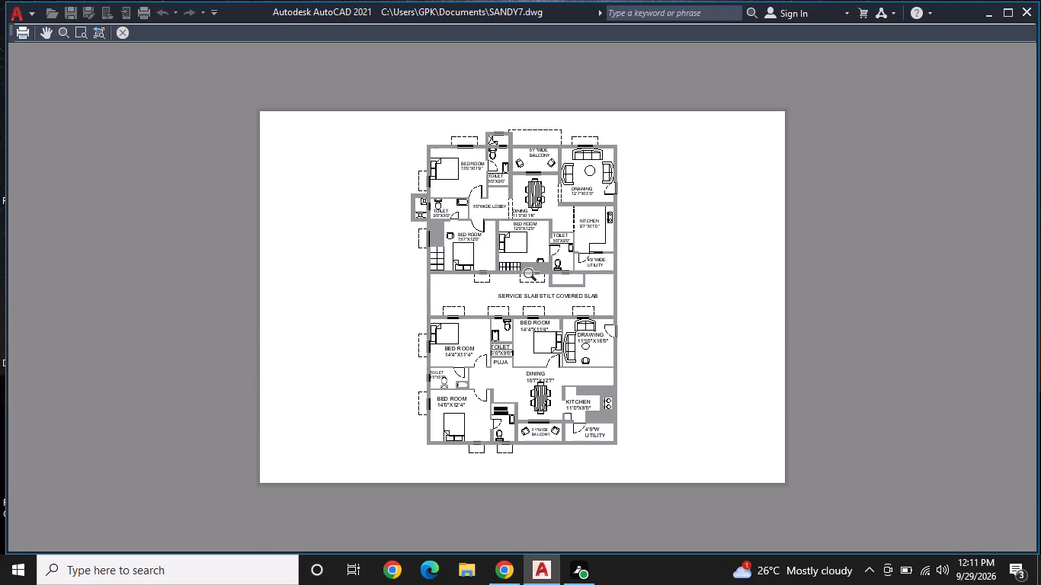
pyautogui.click(120, 27)
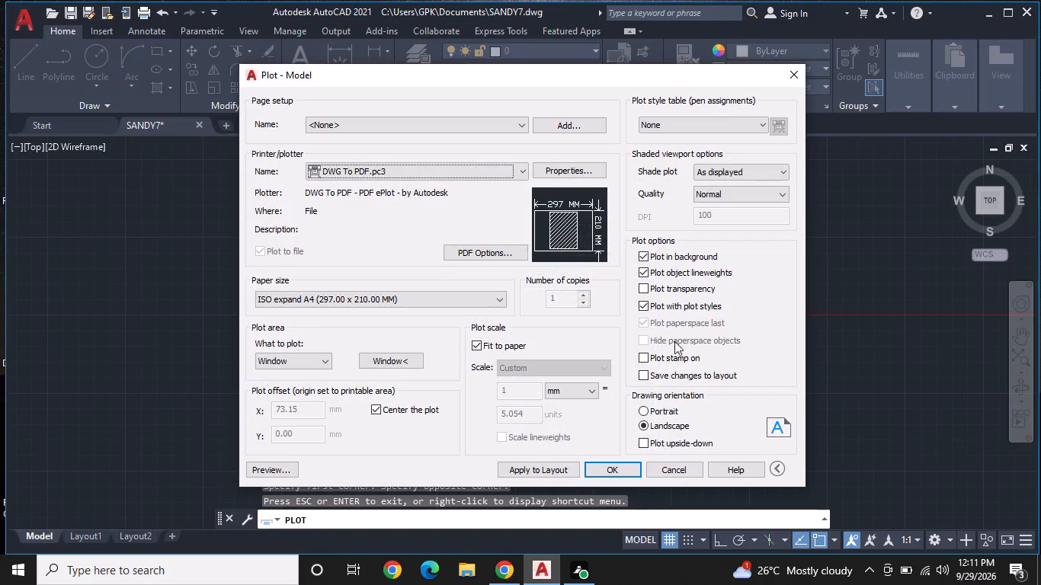
# Plot the floor plan to a PDF named SANDY7-Model.pdf in Documents.
pyautogui.click(612, 466)
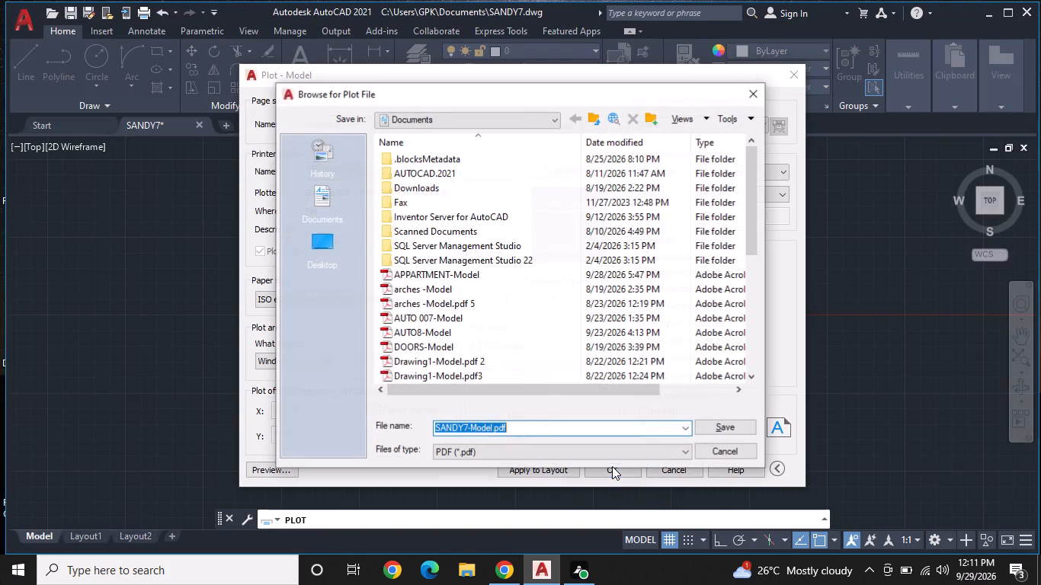
pyautogui.click(710, 430)
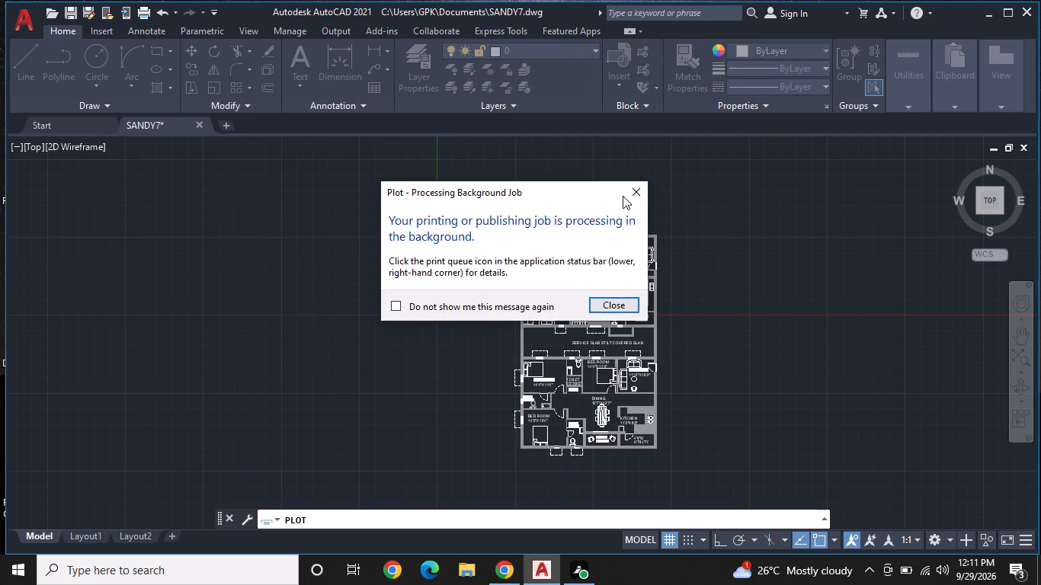
pyautogui.click(630, 182)
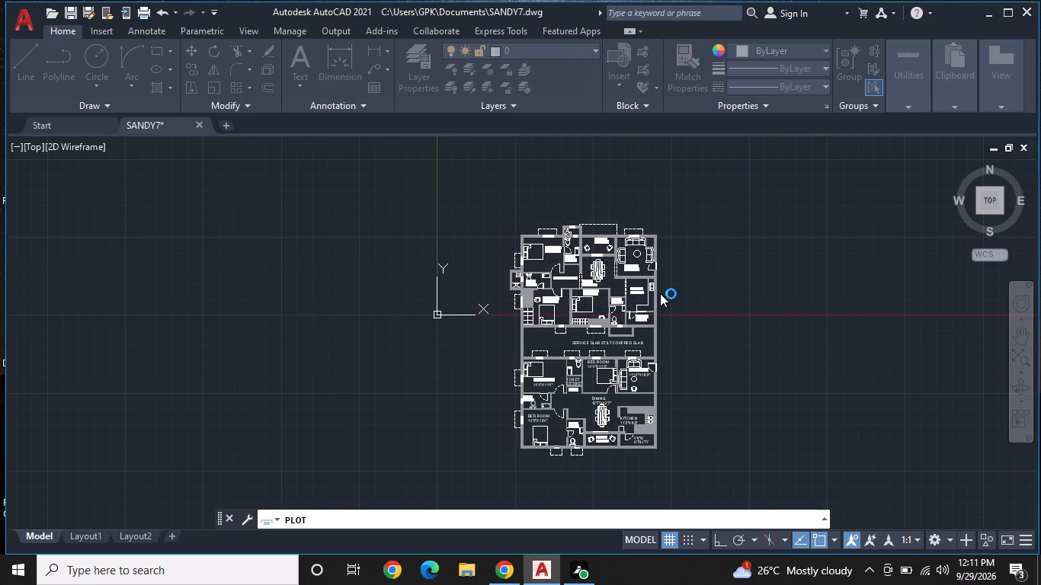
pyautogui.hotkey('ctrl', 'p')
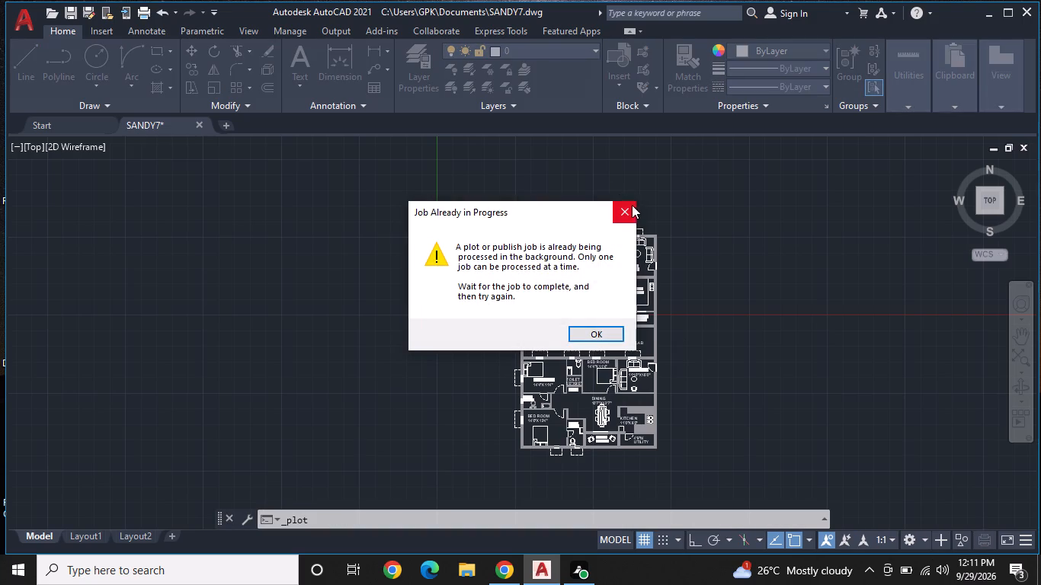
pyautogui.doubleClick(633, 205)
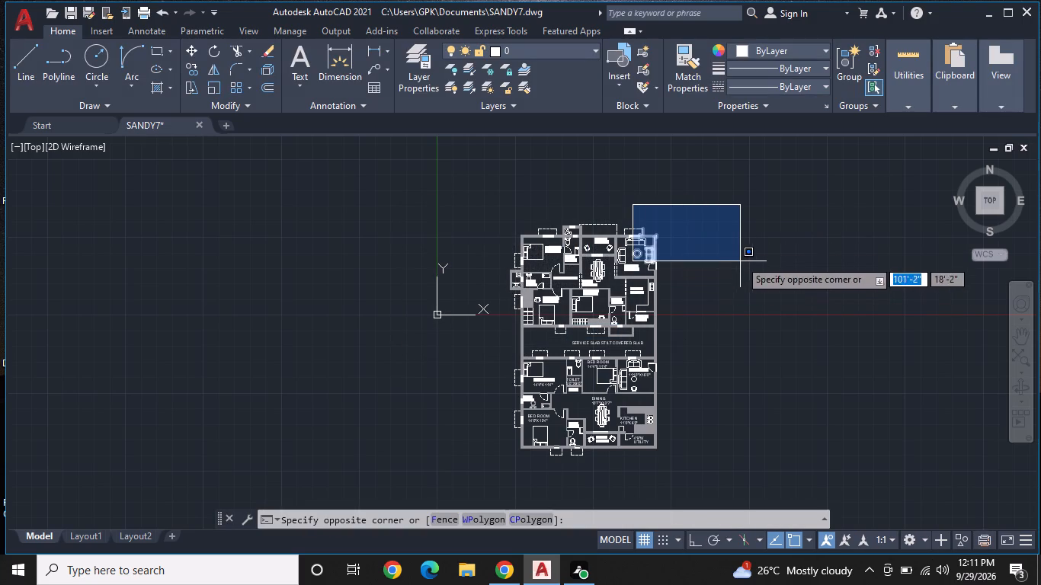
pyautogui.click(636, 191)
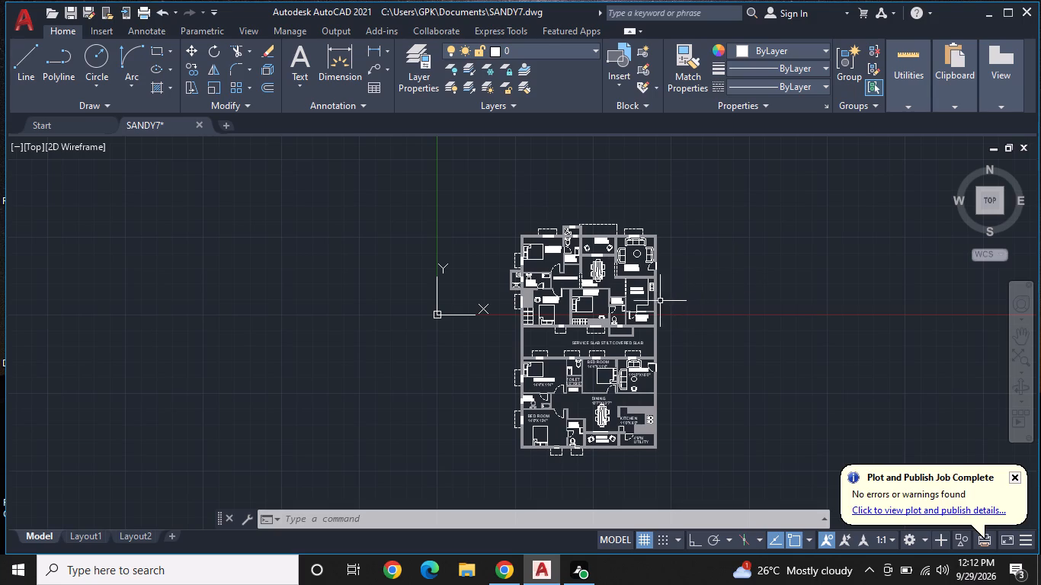
# Examine both units of the floor plan and the service slab area between them, and dismiss the plot notification.
pyautogui.scroll(1, 662, 334)
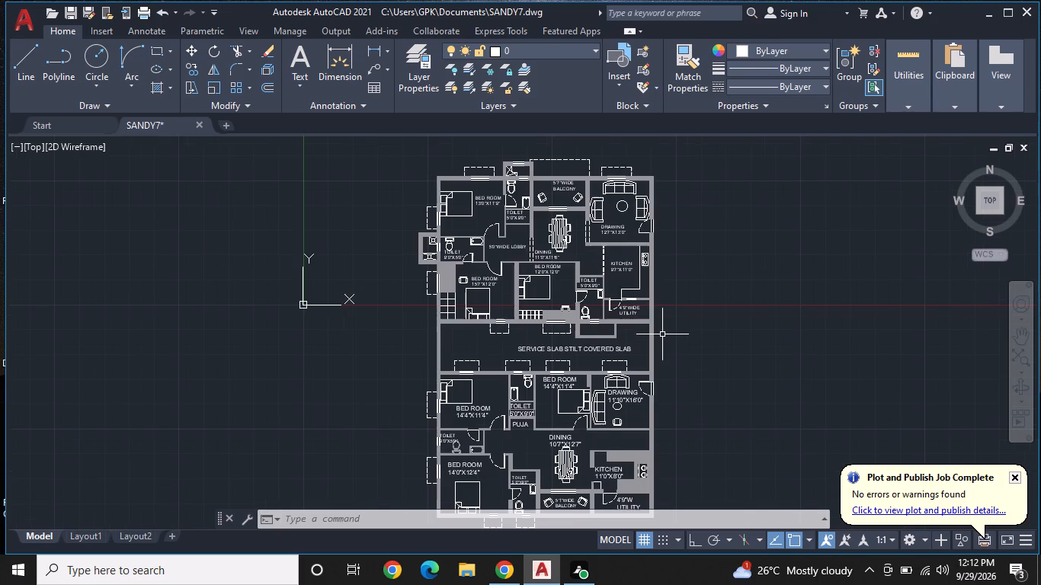
pyautogui.scroll(1, 662, 334)
pyautogui.moveTo(705, 281); pyautogui.dragTo(785, 250, button='middle')
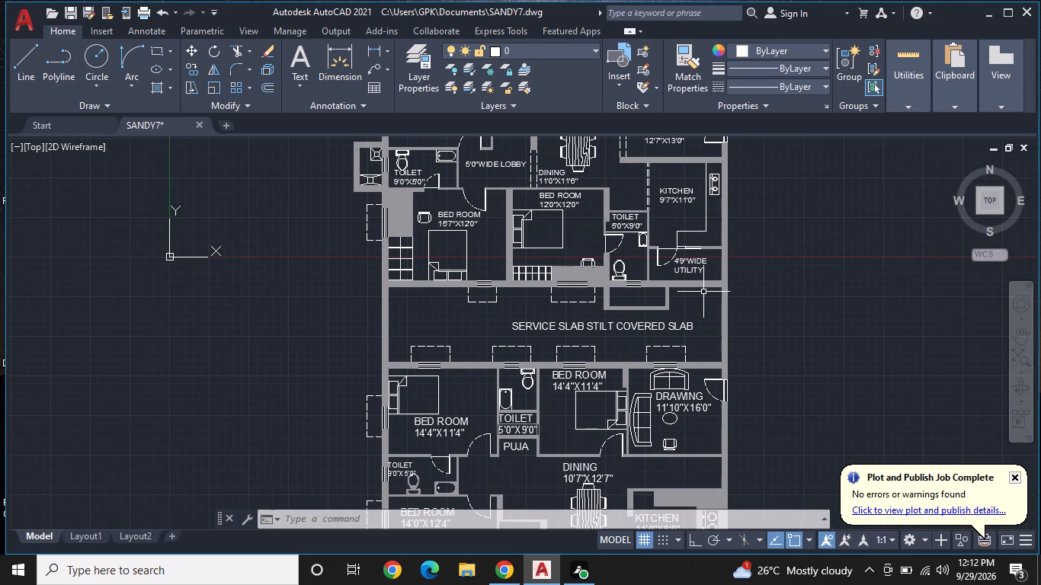
pyautogui.scroll(-1, 703, 292)
pyautogui.moveTo(674, 298); pyautogui.dragTo(697, 289, button='middle')
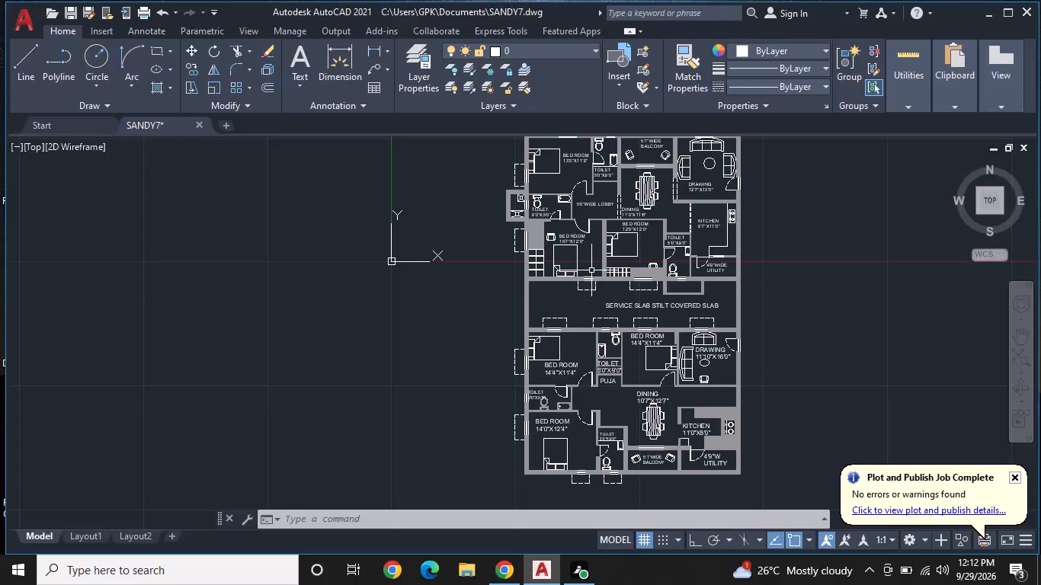
pyautogui.scroll(1, 594, 273)
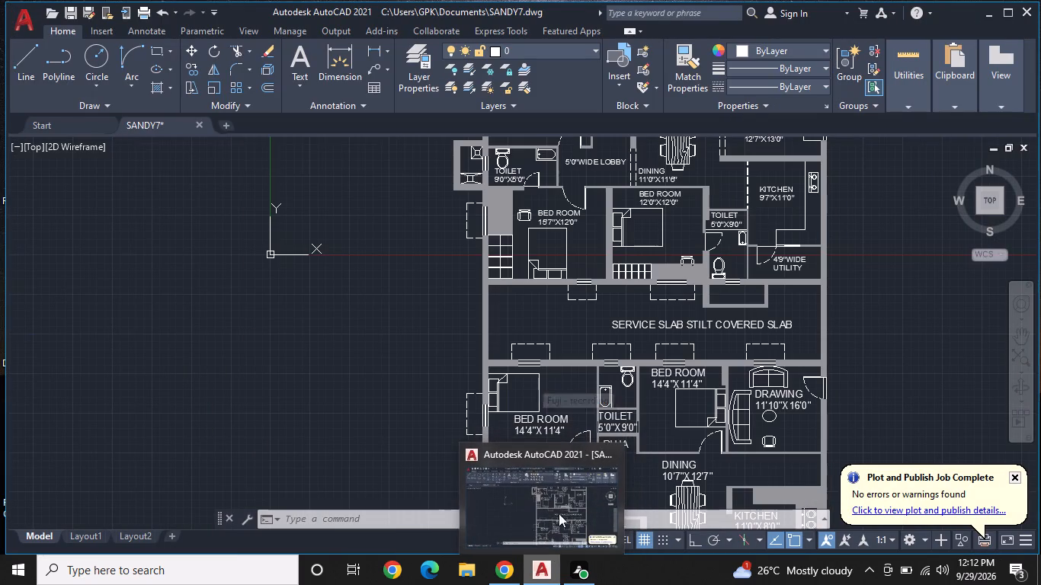
pyautogui.scroll(1, 553, 375)
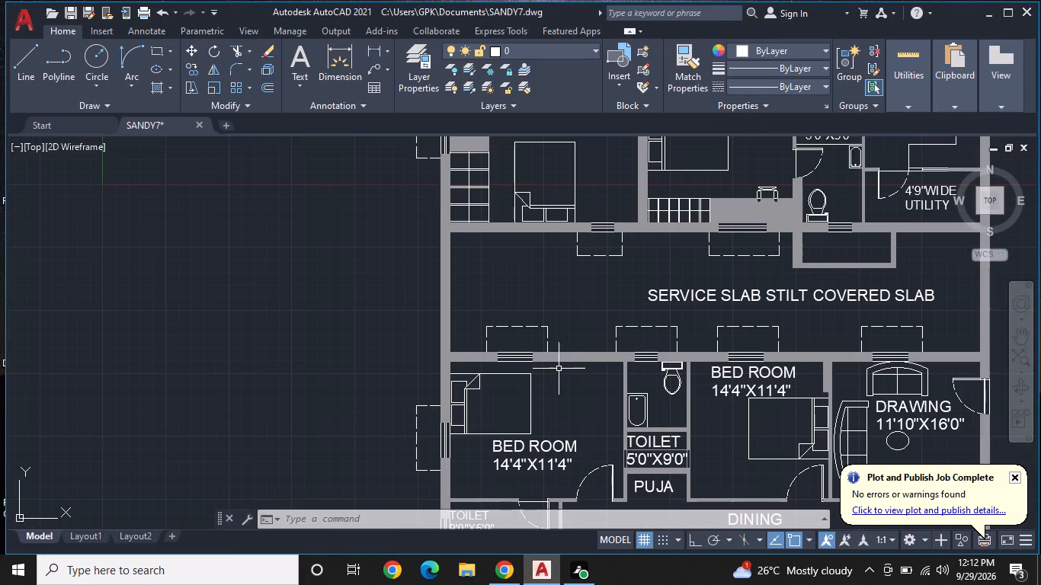
pyautogui.moveTo(588, 346); pyautogui.dragTo(595, 374, button='middle')
pyautogui.scroll(-1, 599, 348)
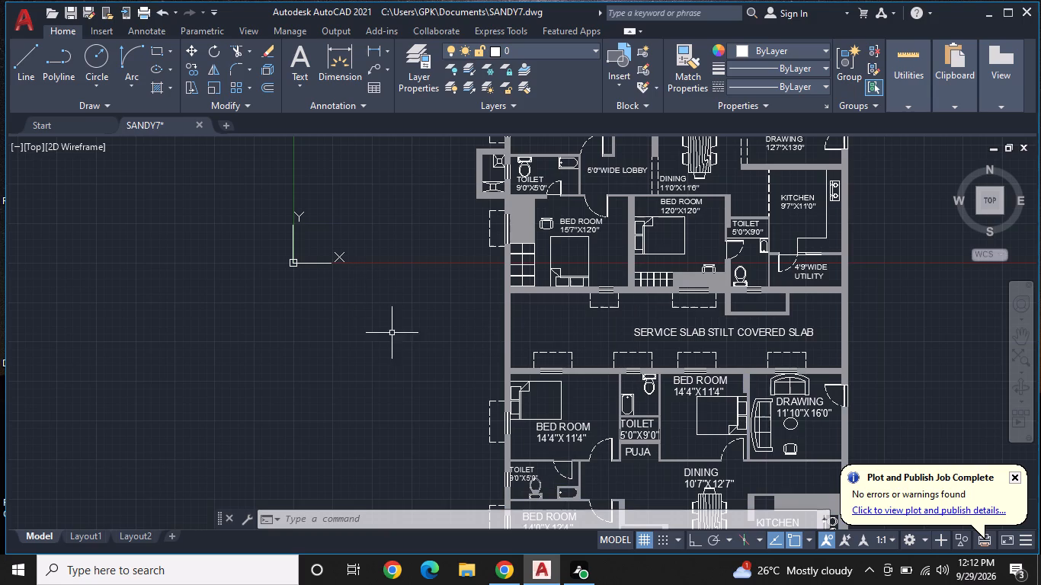
pyautogui.scroll(1, 748, 299)
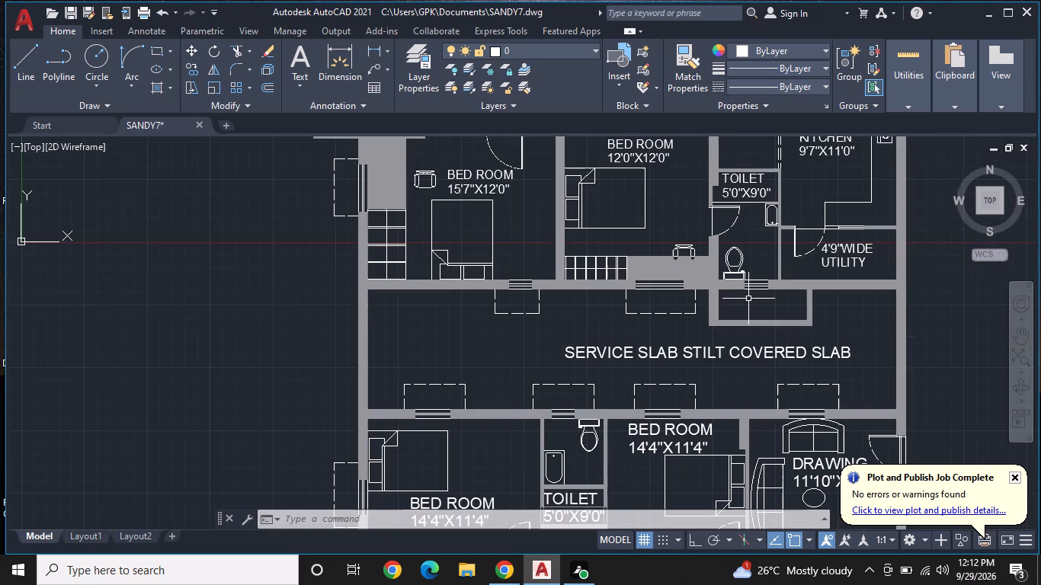
pyautogui.moveTo(646, 337); pyautogui.dragTo(502, 381, button='middle')
pyautogui.scroll(2, 504, 371)
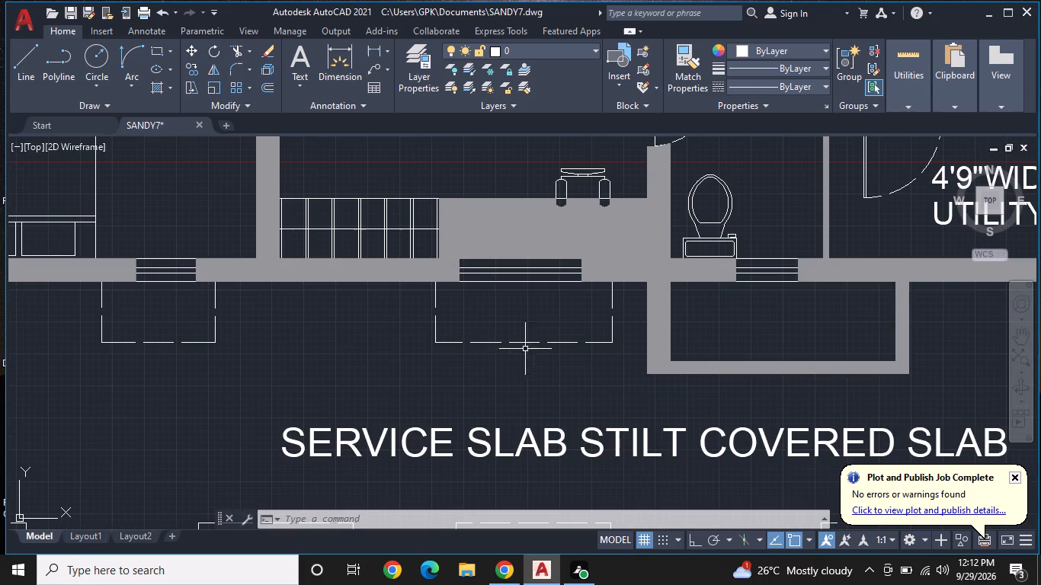
pyautogui.scroll(-1, 545, 308)
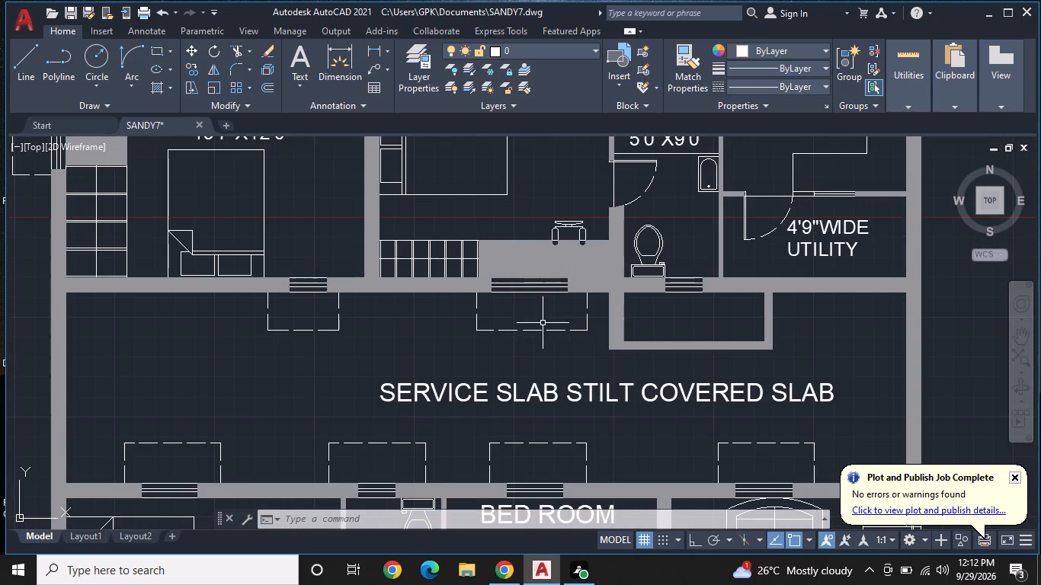
pyautogui.moveTo(548, 332); pyautogui.dragTo(748, 363, button='middle')
pyautogui.scroll(-2, 748, 361)
pyautogui.moveTo(656, 399); pyautogui.dragTo(617, 417, button='middle')
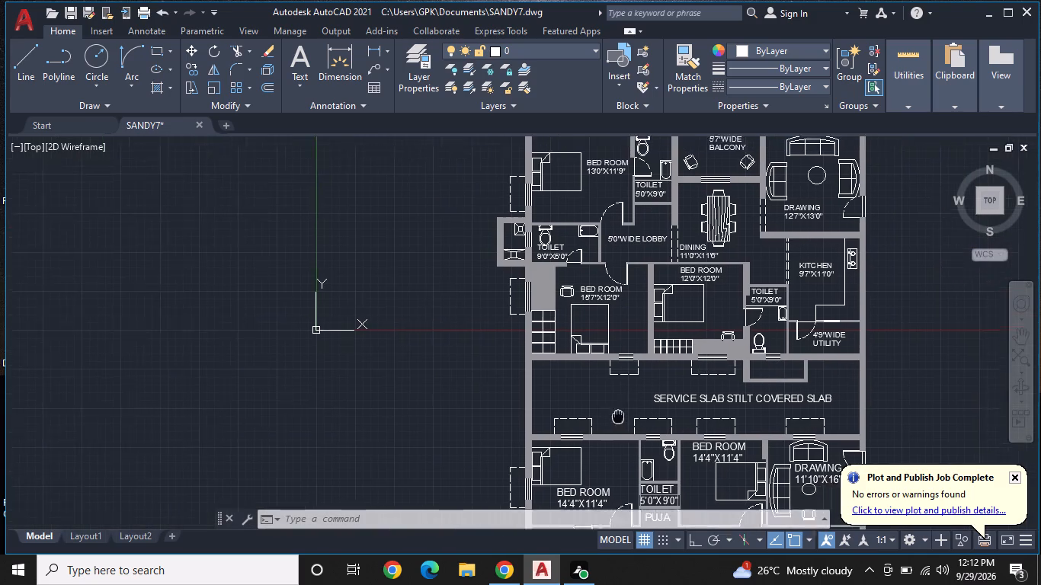
pyautogui.moveTo(617, 417); pyautogui.dragTo(532, 403, button='middle')
pyautogui.scroll(1, 530, 378)
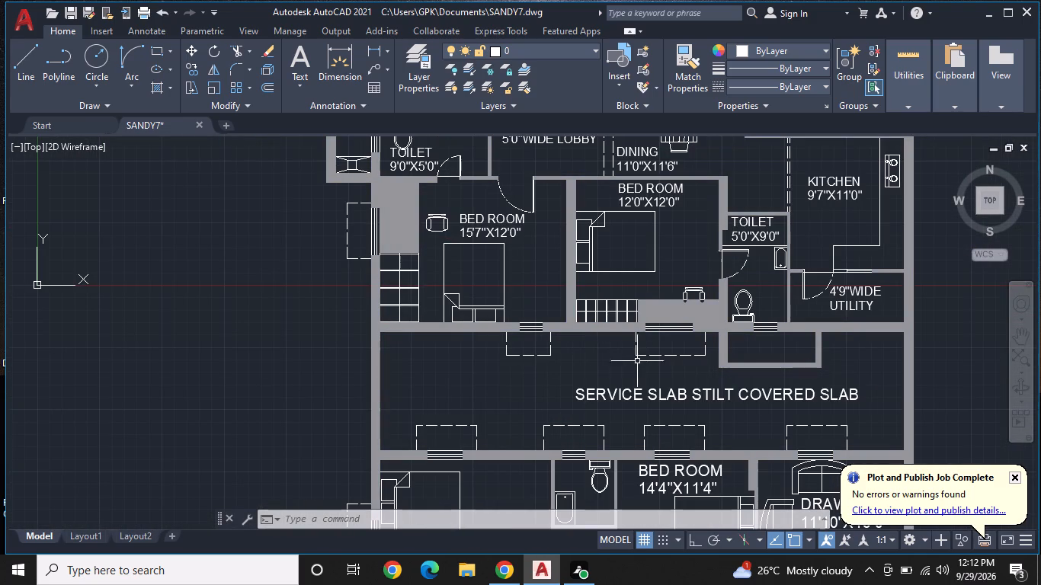
pyautogui.scroll(-2, 629, 371)
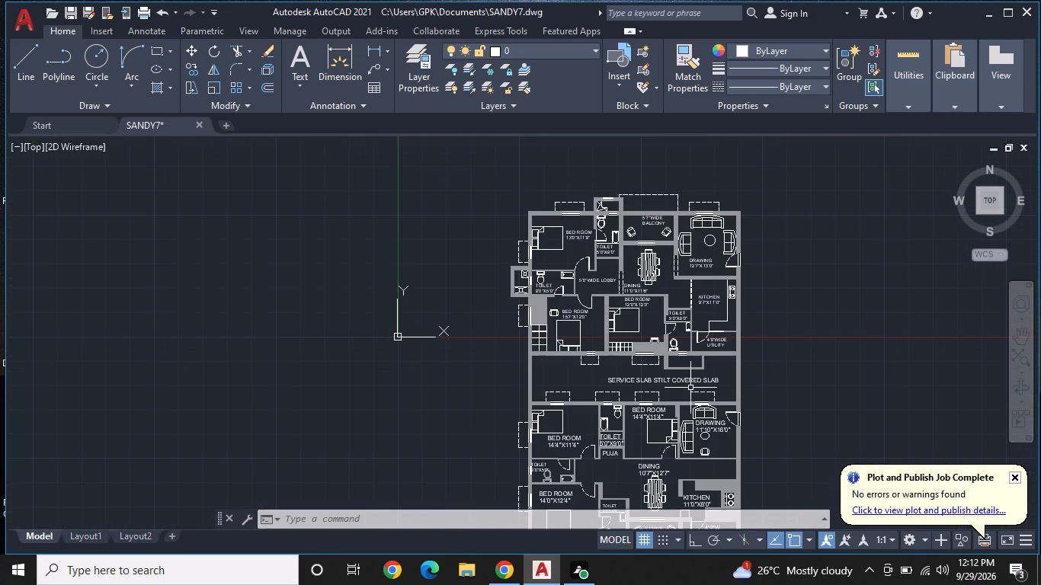
pyautogui.moveTo(773, 419); pyautogui.dragTo(787, 329, button='middle')
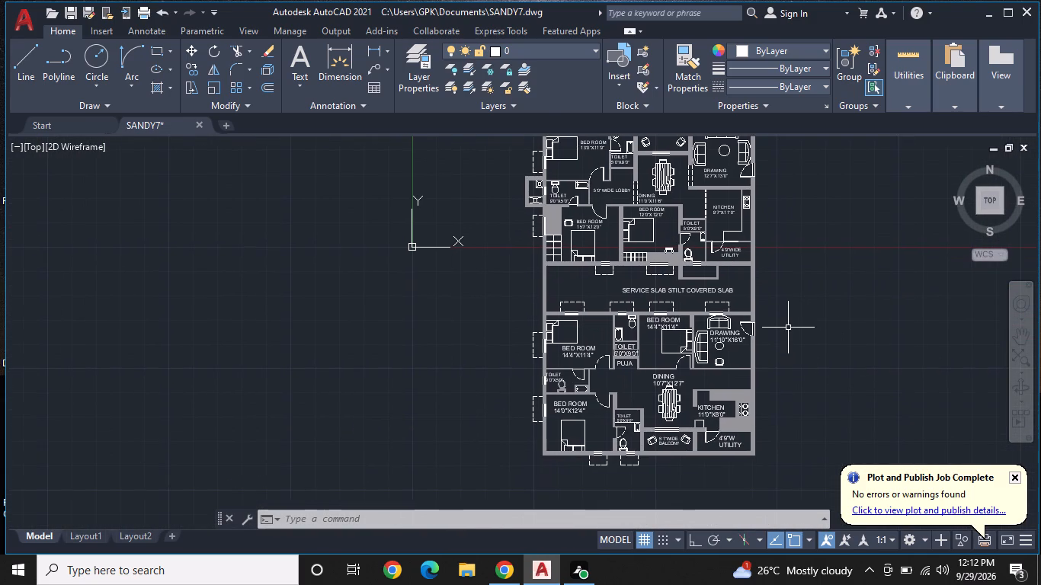
pyautogui.scroll(1, 788, 328)
pyautogui.scroll(-1, 788, 328)
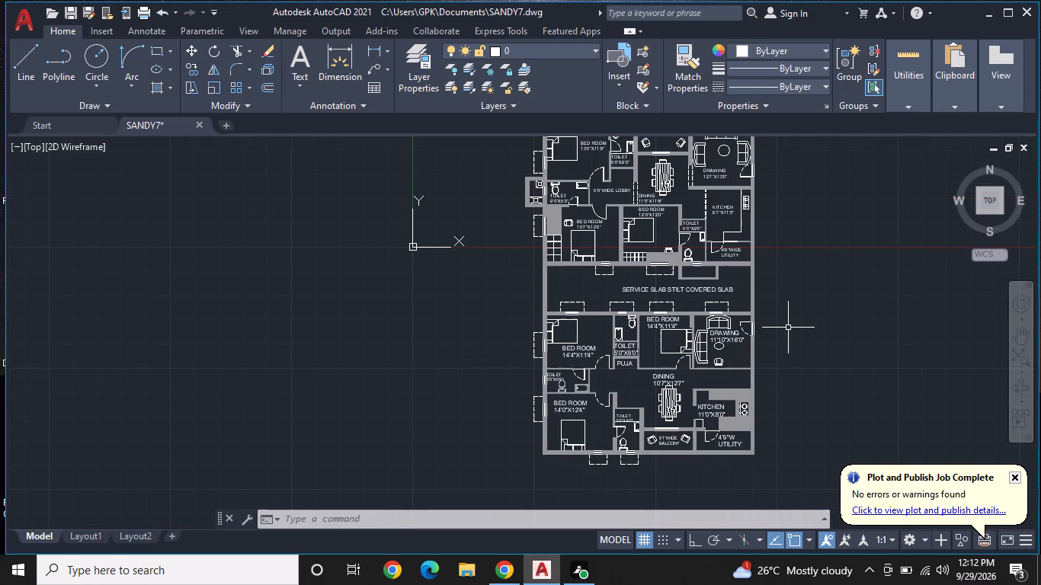
pyautogui.moveTo(784, 330); pyautogui.dragTo(736, 341, button='middle')
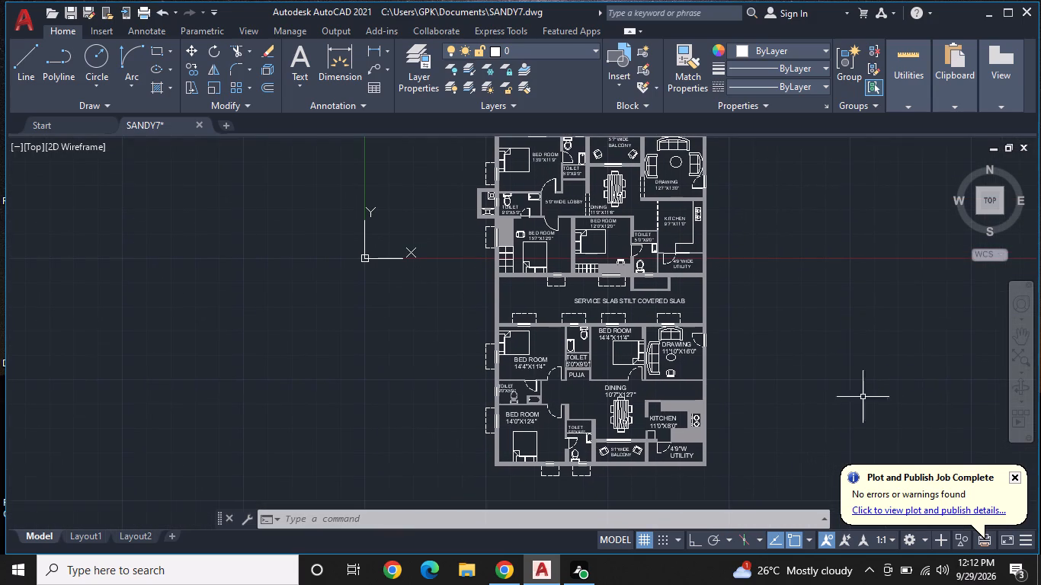
pyautogui.click(1018, 475)
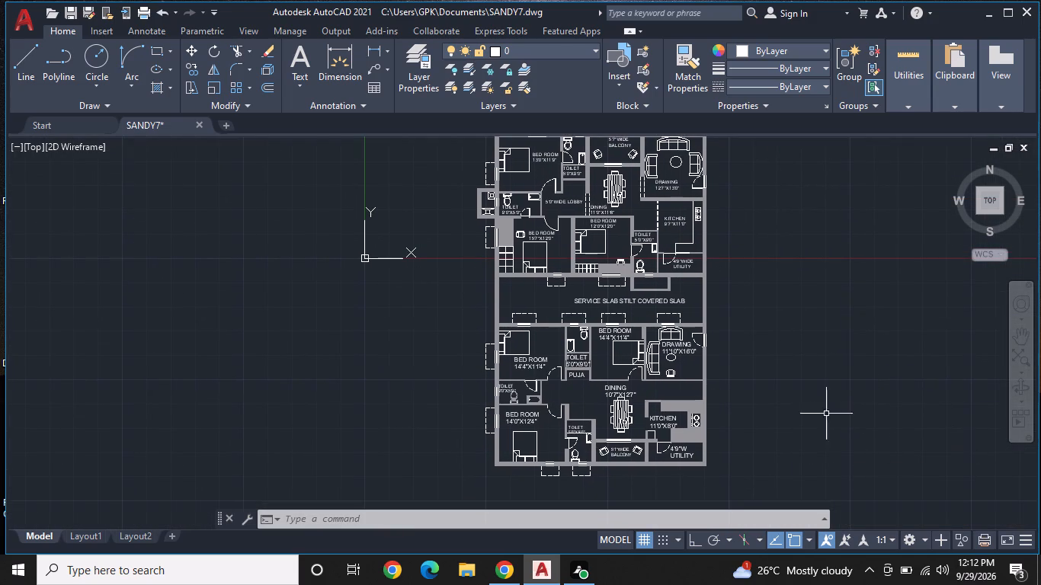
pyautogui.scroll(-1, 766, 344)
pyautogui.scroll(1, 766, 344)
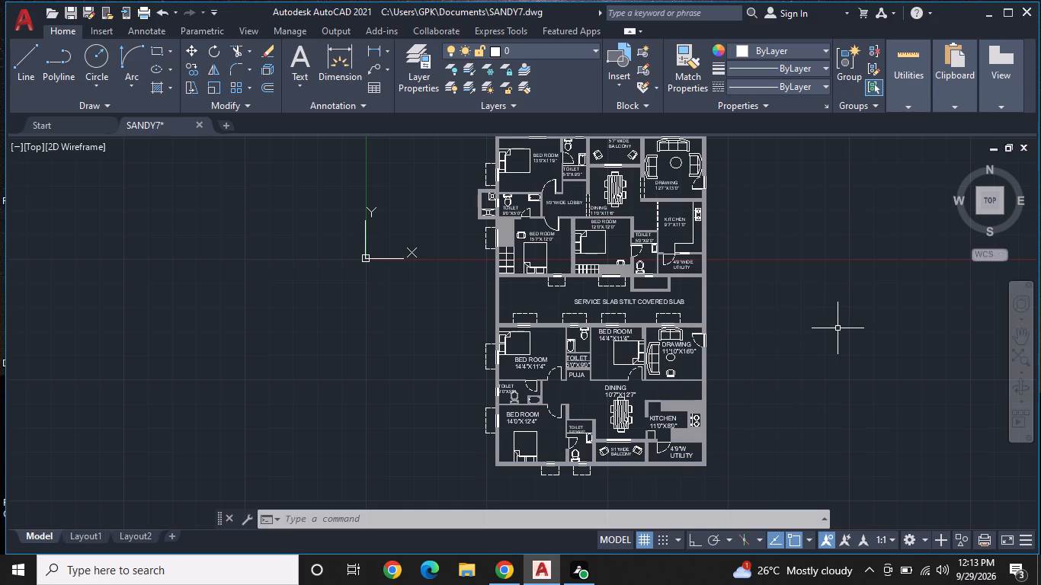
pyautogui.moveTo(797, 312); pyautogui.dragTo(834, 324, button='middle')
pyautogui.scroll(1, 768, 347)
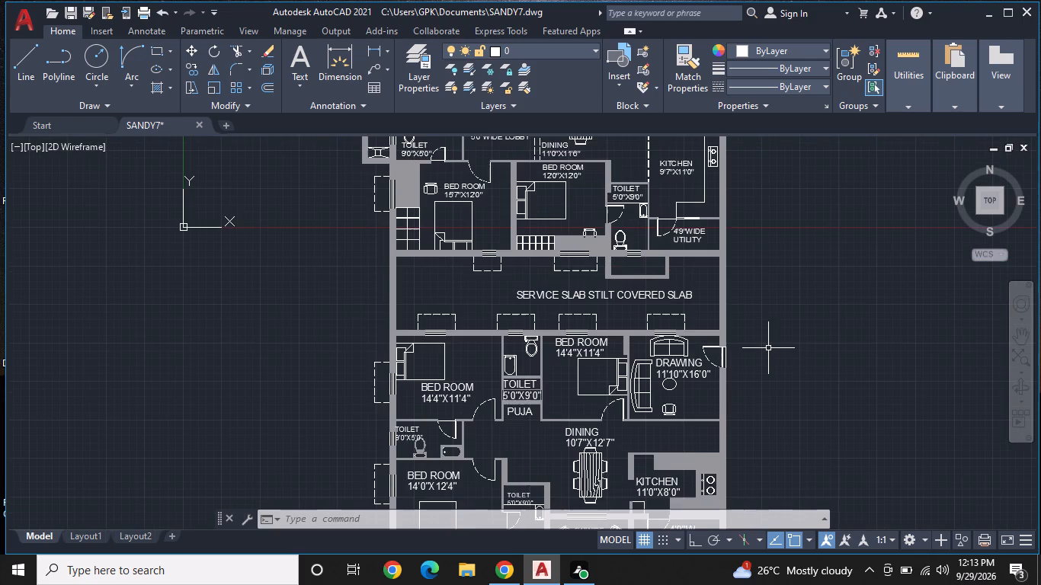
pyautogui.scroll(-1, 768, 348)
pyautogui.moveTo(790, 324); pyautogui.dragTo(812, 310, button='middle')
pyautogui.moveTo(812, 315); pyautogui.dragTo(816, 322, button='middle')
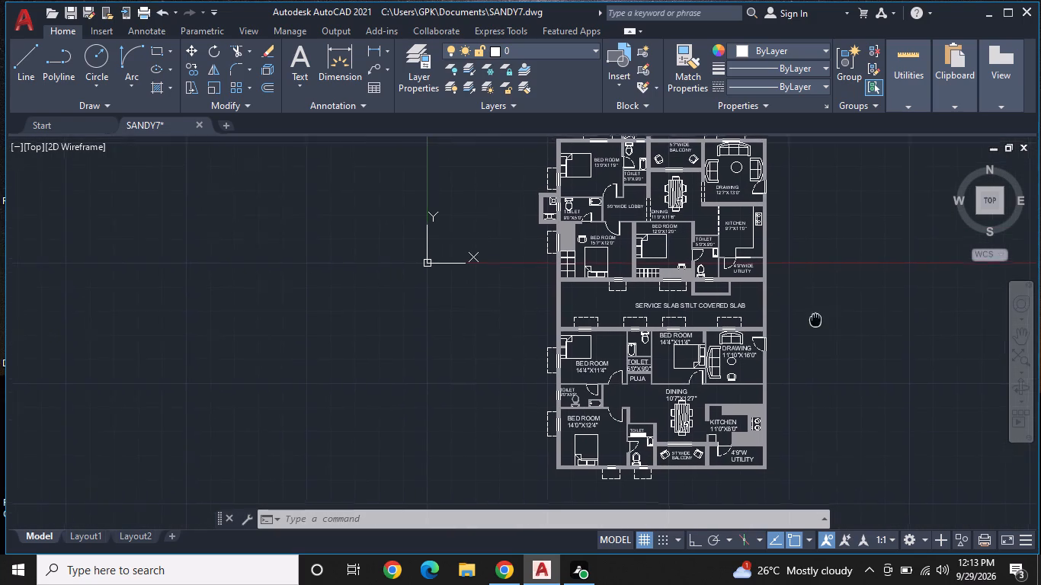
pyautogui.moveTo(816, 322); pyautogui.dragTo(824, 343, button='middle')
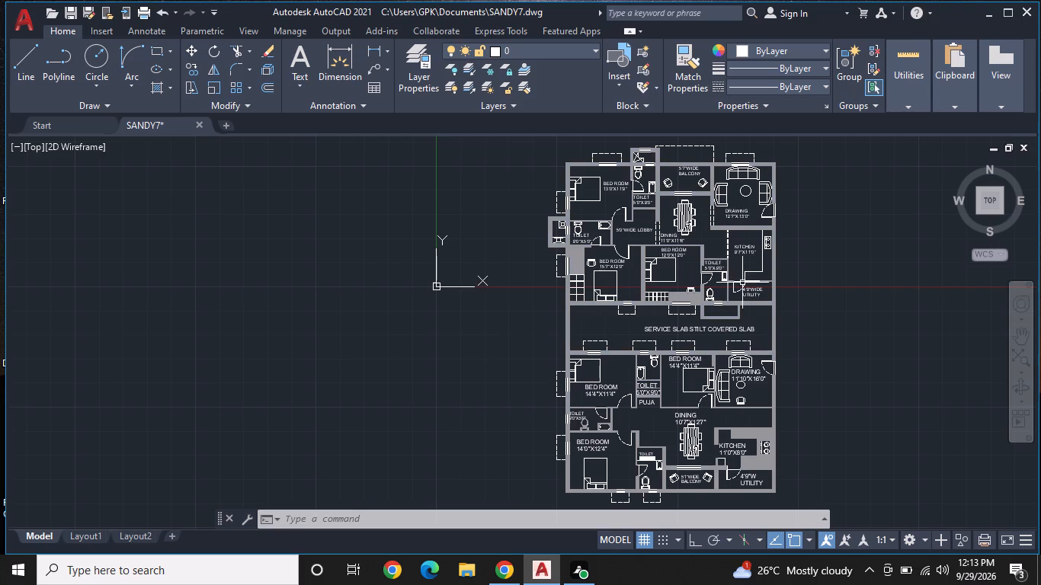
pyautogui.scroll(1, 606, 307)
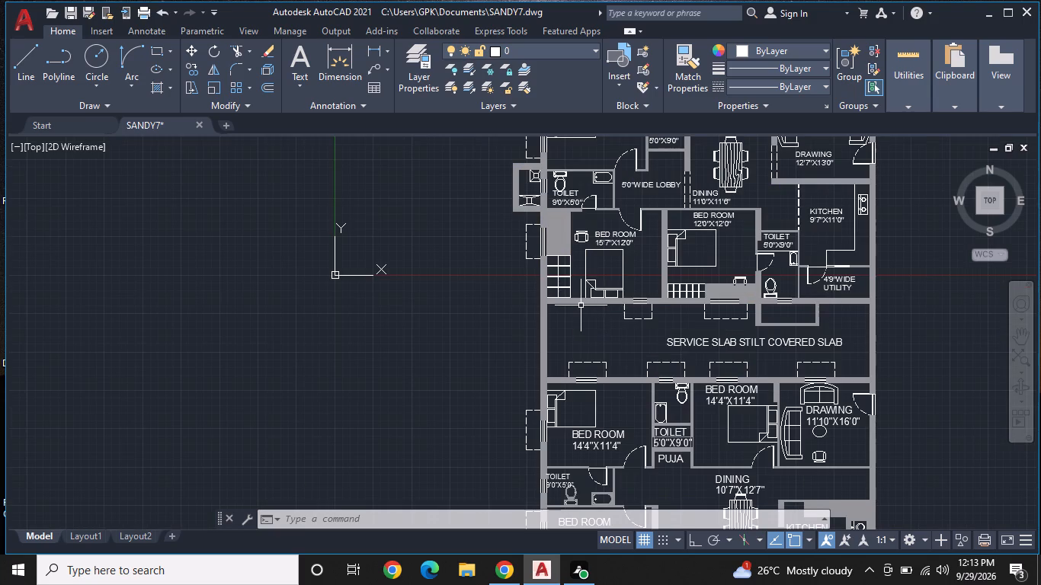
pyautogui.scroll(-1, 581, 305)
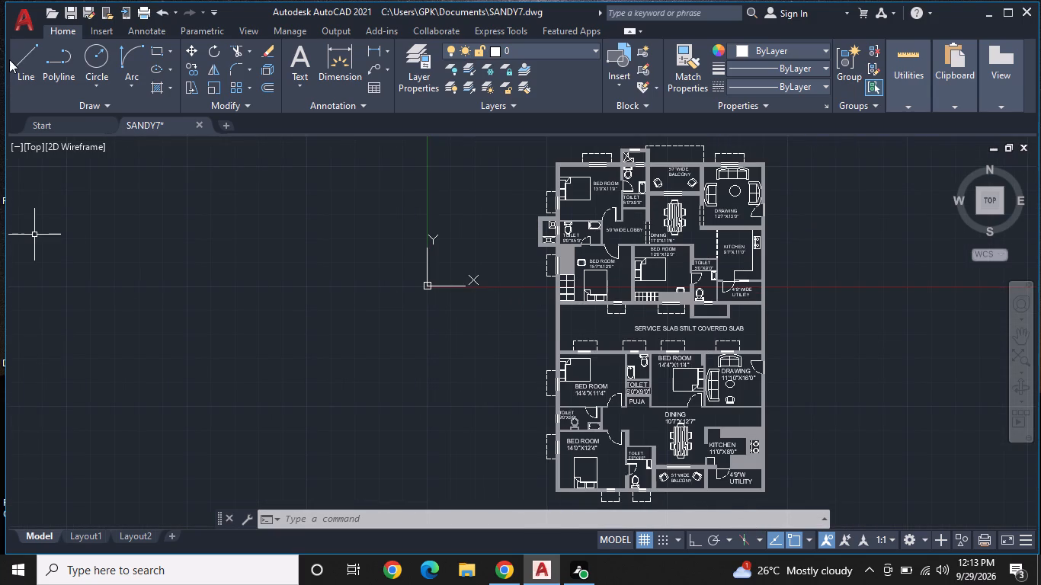
# Resize the program window by its edges so that it fills the screen.
pyautogui.moveTo(8, 30); pyautogui.dragTo(0, 27)
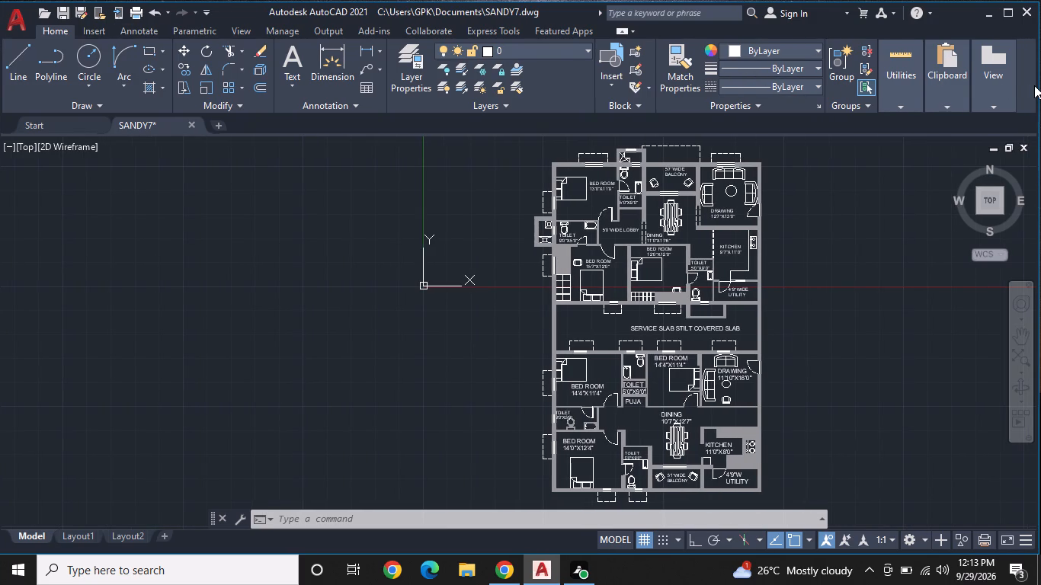
pyautogui.moveTo(1037, 84); pyautogui.dragTo(1040, 91)
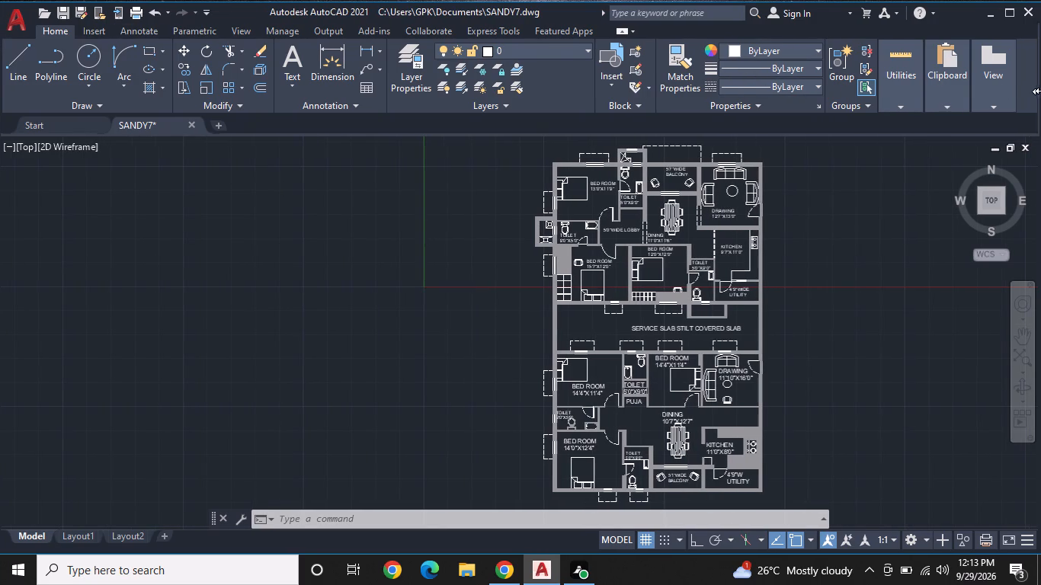
pyautogui.moveTo(1040, 91); pyautogui.dragTo(1040, 361)
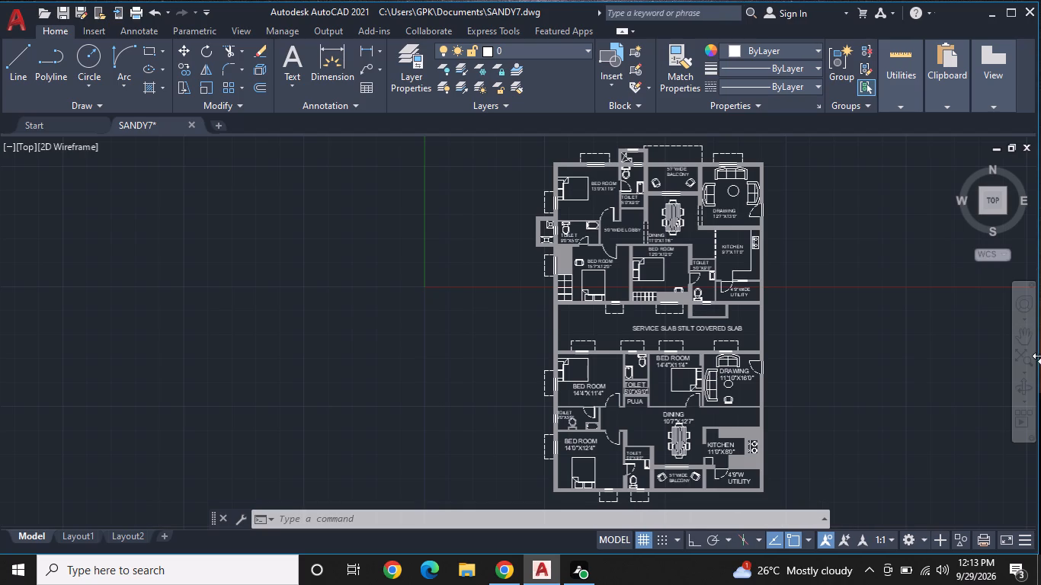
pyautogui.moveTo(1040, 361); pyautogui.dragTo(1040, 404)
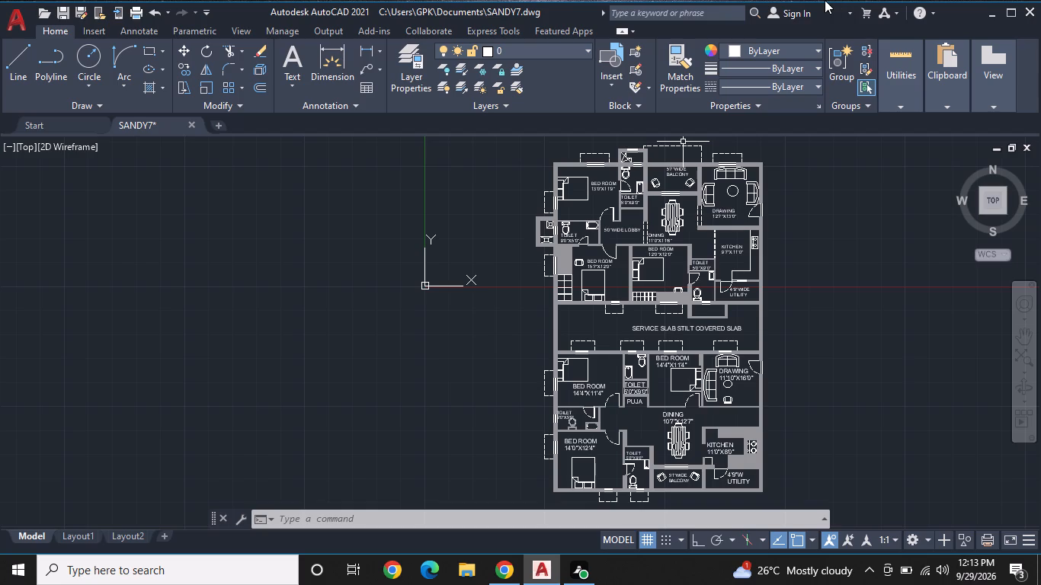
pyautogui.click(978, 4)
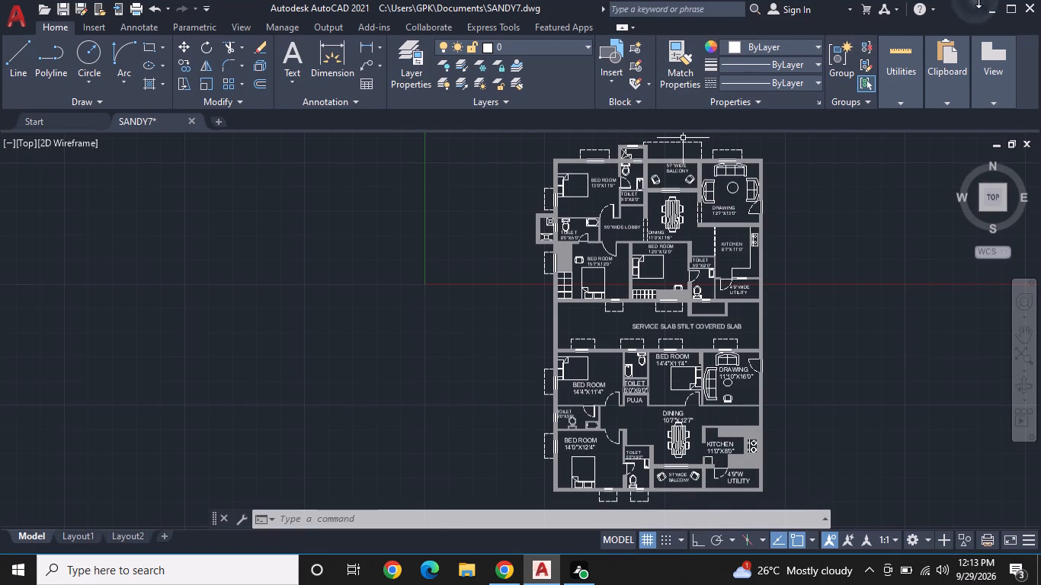
pyautogui.click(966, 0)
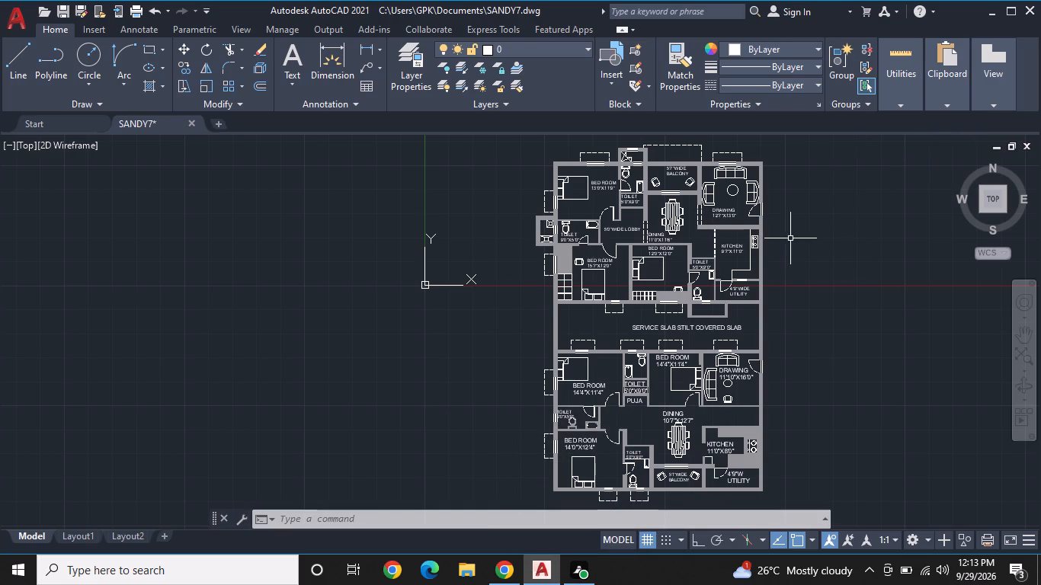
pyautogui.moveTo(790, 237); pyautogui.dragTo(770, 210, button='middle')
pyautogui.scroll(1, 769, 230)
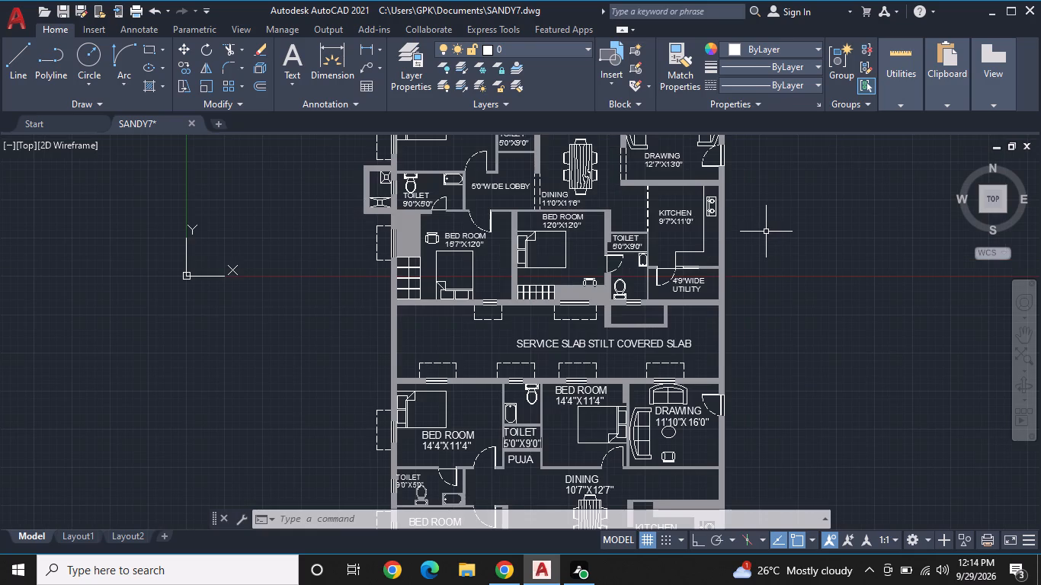
# Examine the lower unit's rooms, labels and wall hatching, along with the service slab area above it.
pyautogui.moveTo(626, 307); pyautogui.dragTo(677, 225, button='middle')
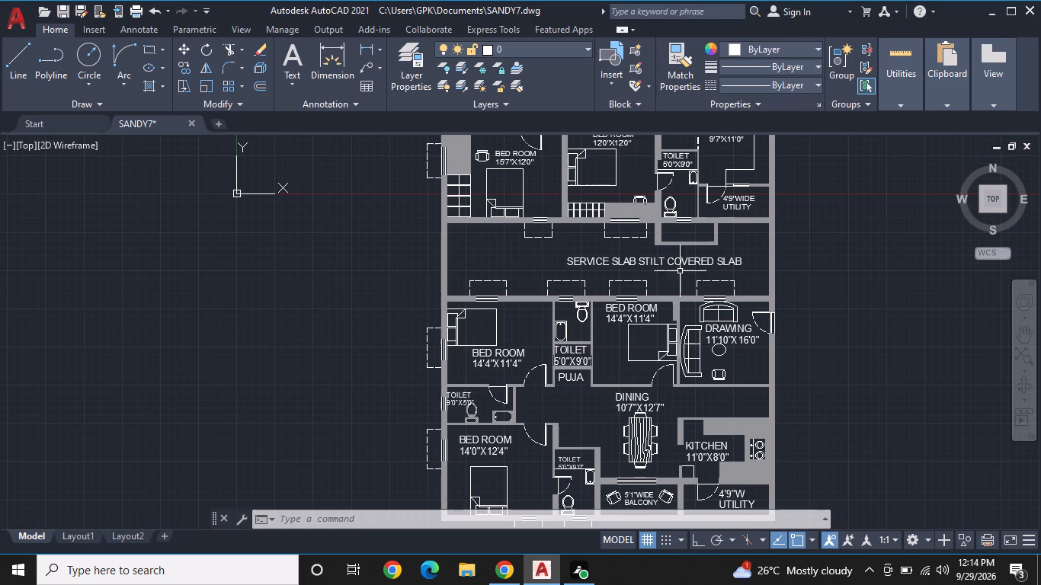
pyautogui.moveTo(701, 288); pyautogui.dragTo(729, 250, button='middle')
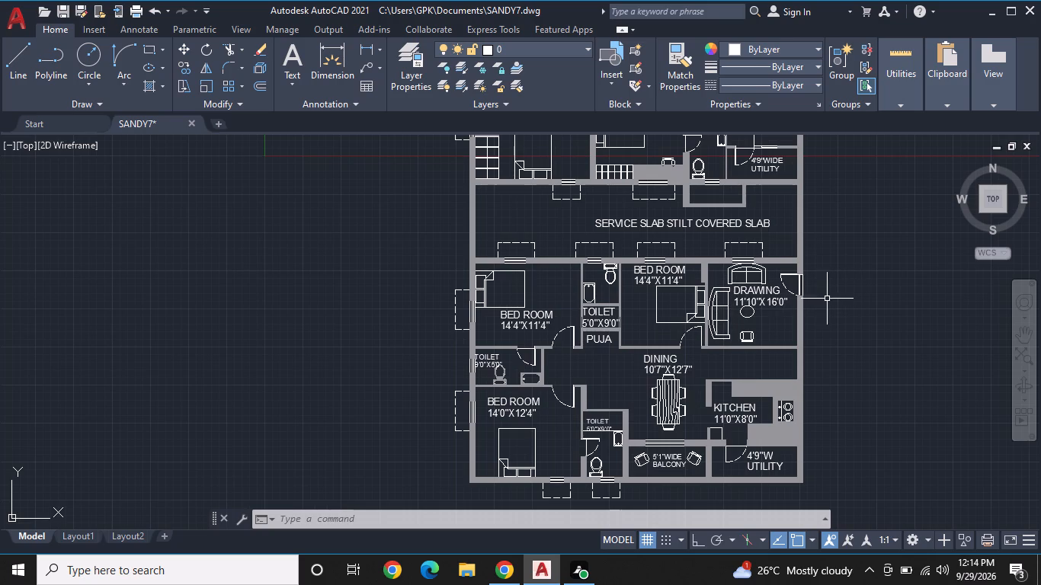
pyautogui.moveTo(824, 300); pyautogui.dragTo(779, 270, button='middle')
pyautogui.scroll(1, 779, 270)
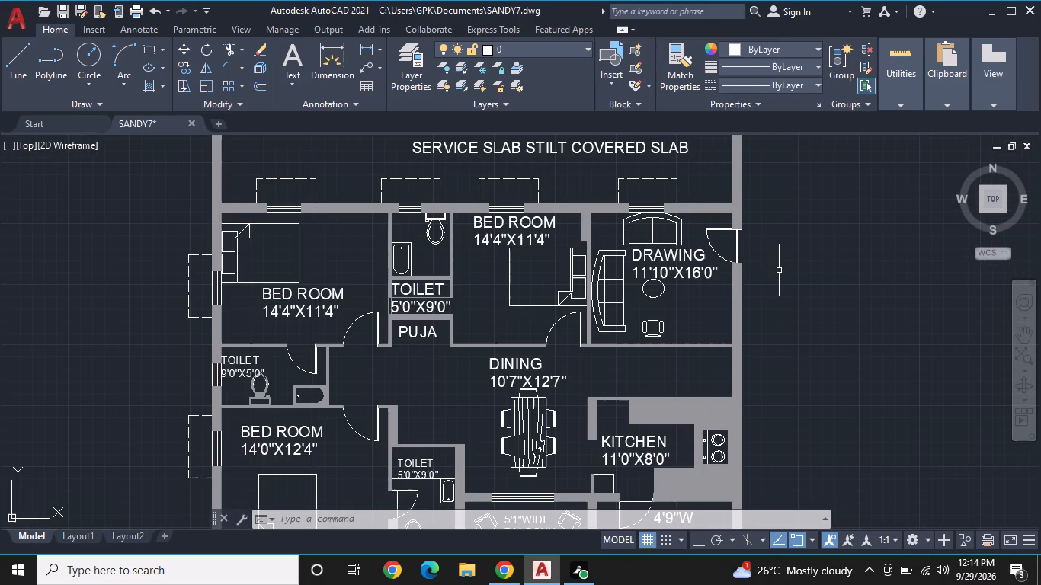
pyautogui.scroll(-1, 716, 267)
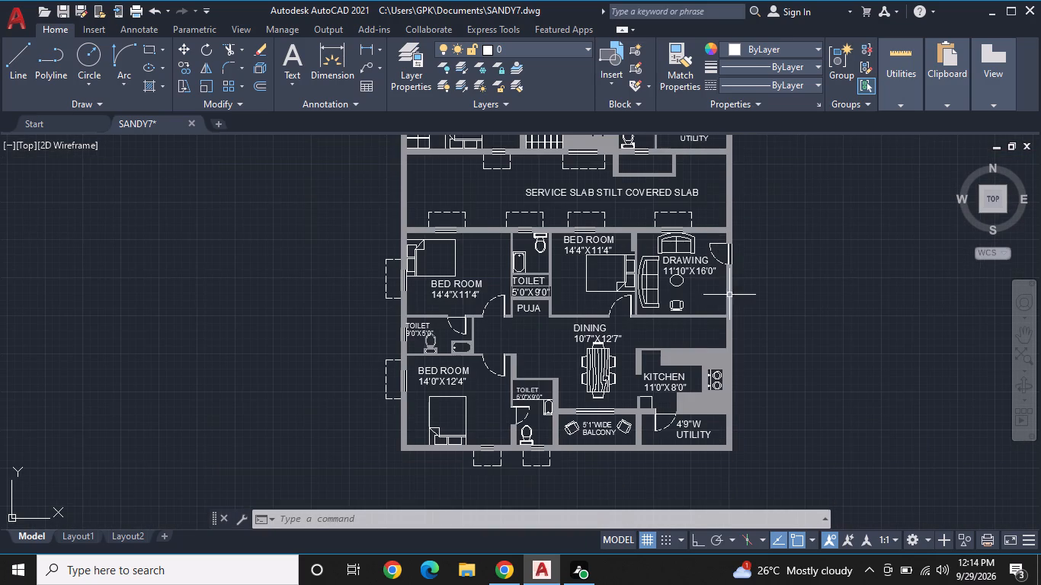
pyautogui.moveTo(746, 308); pyautogui.dragTo(796, 305, button='middle')
pyautogui.moveTo(686, 285); pyautogui.dragTo(688, 300, button='middle')
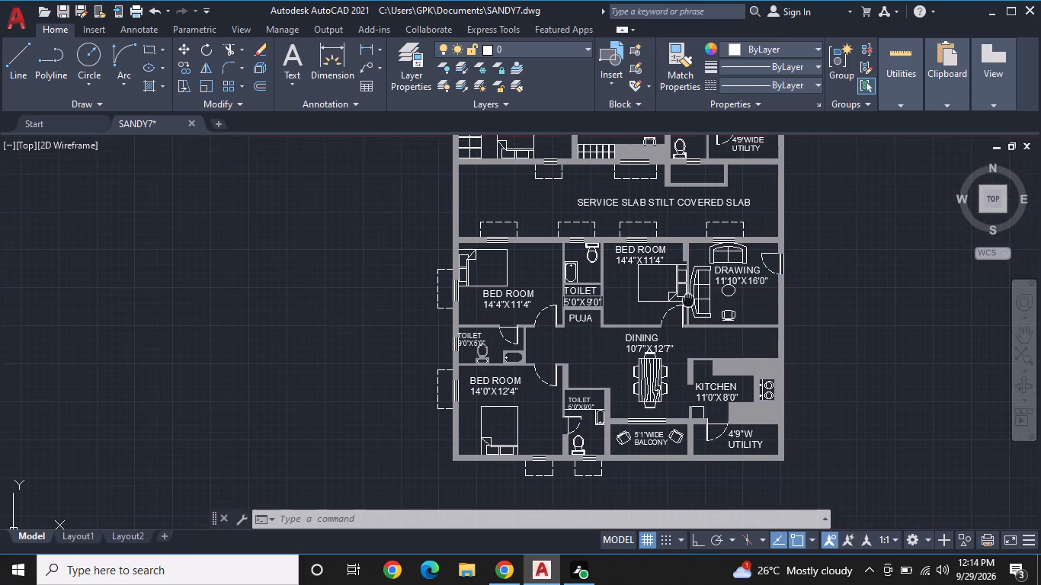
pyautogui.moveTo(688, 300); pyautogui.dragTo(689, 321, button='middle')
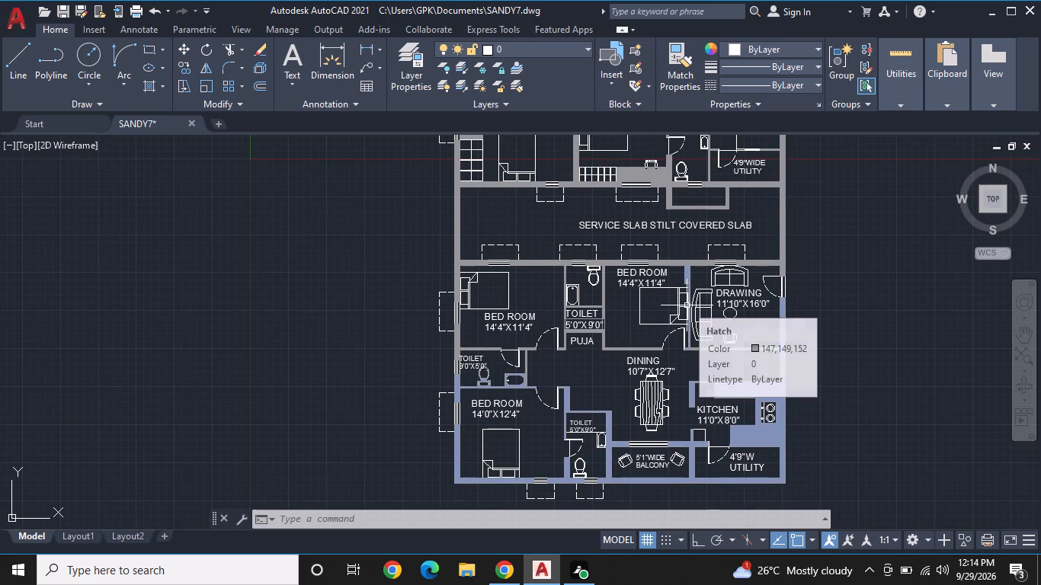
pyautogui.scroll(1, 590, 287)
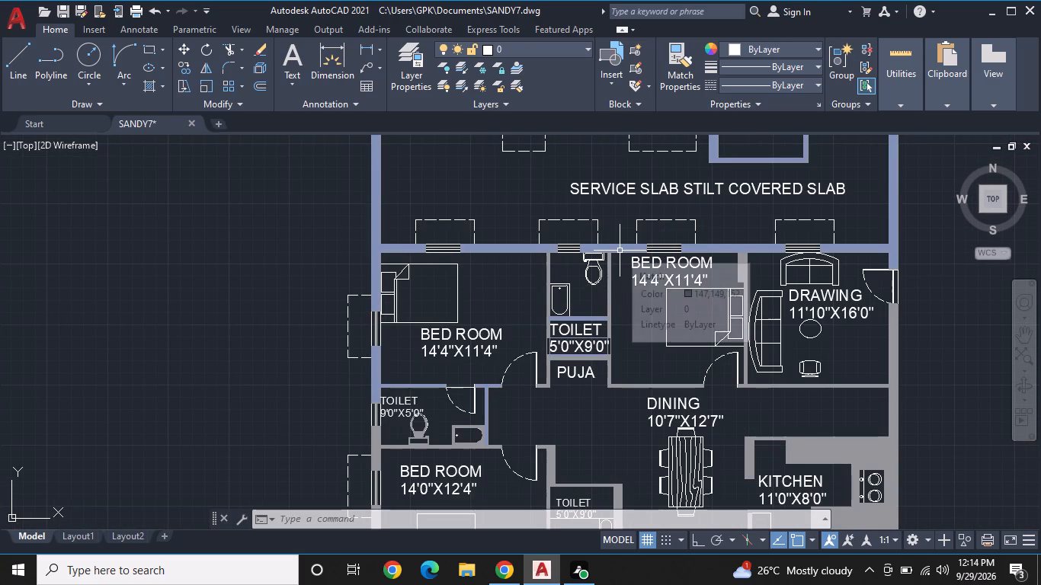
pyautogui.scroll(-2, 620, 251)
pyautogui.moveTo(624, 283); pyautogui.dragTo(630, 305, button='middle')
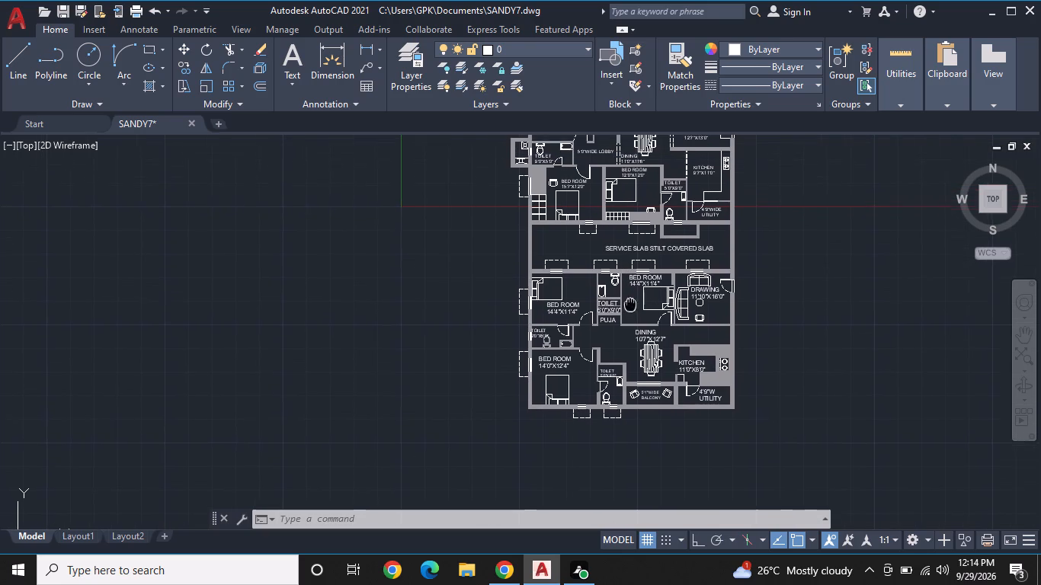
pyautogui.moveTo(630, 305); pyautogui.dragTo(575, 350, button='middle')
pyautogui.scroll(1, 581, 328)
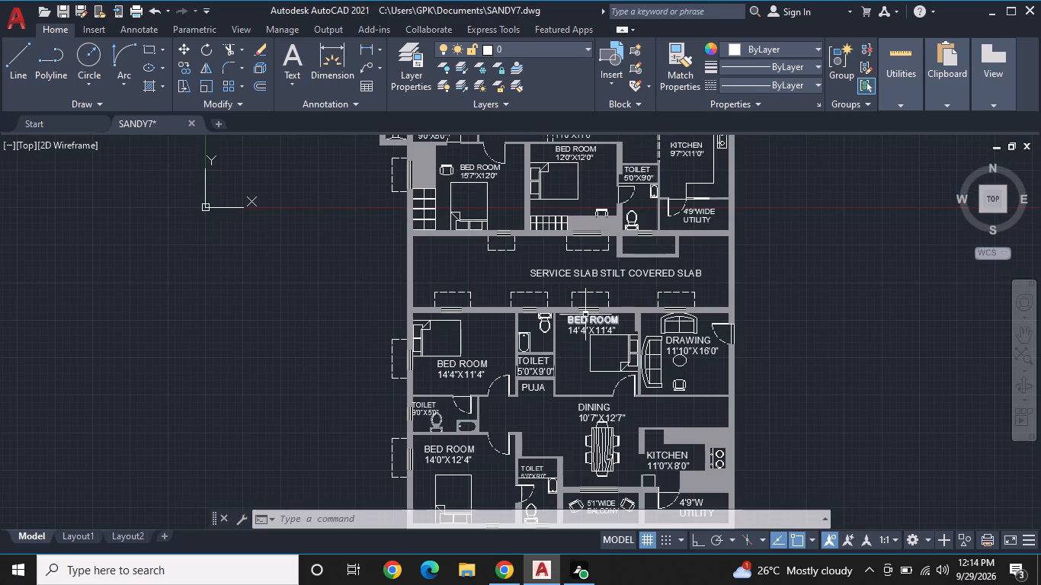
# Orbit the floor plan in 3D to view it from several angles, and return to the Top view showing both units.
pyautogui.keyDown('shift'); pyautogui.moveTo(597, 307); pyautogui.dragTo(650, 276, button='middle'); pyautogui.keyUp('shift')
pyautogui.keyDown('shift'); pyautogui.moveTo(650, 276); pyautogui.dragTo(344, 276, button='middle'); pyautogui.keyUp('shift')
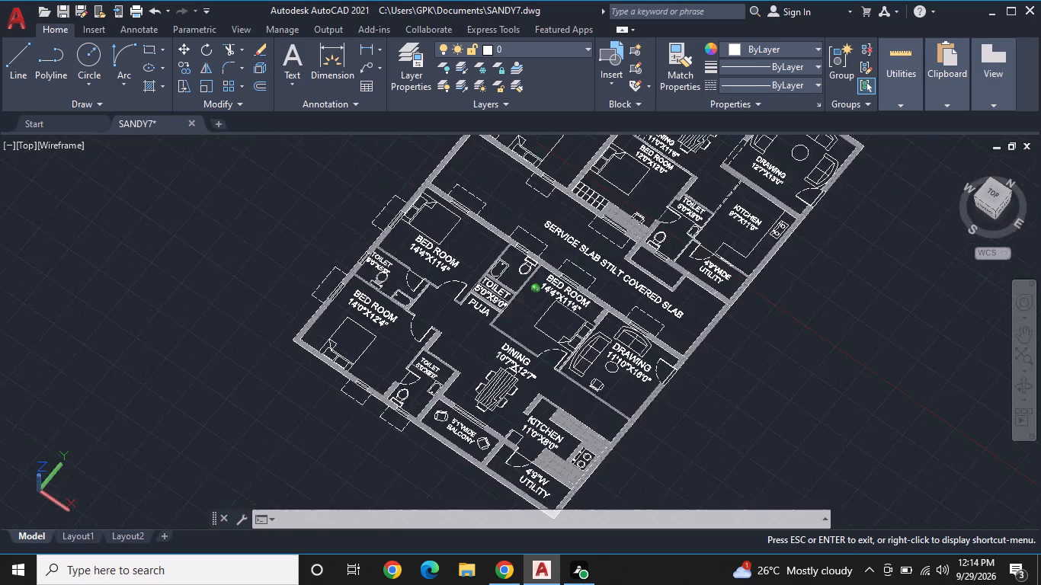
pyautogui.keyDown('shift'); pyautogui.moveTo(344, 276); pyautogui.dragTo(751, 290, button='middle'); pyautogui.keyUp('shift')
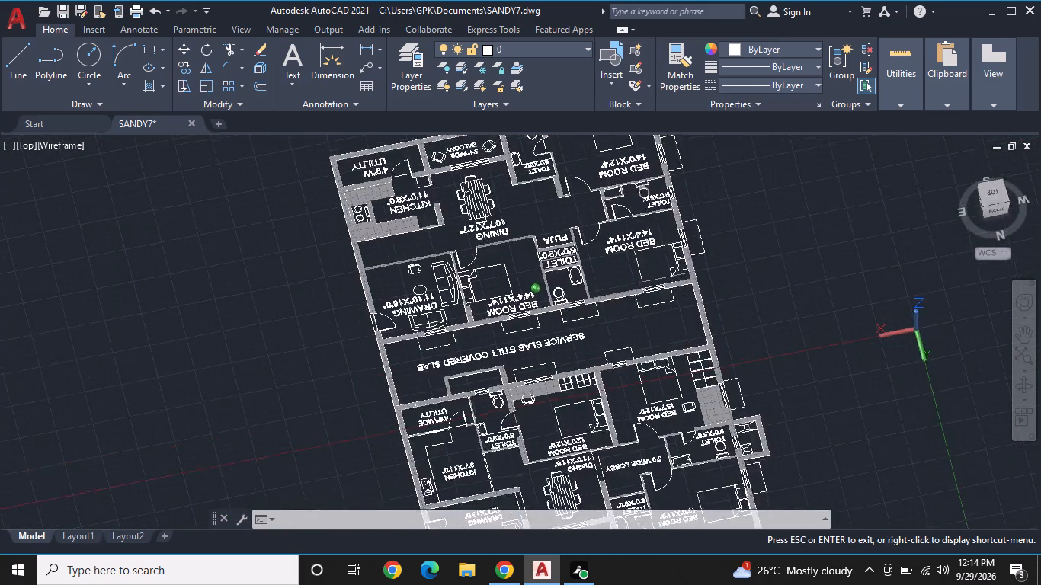
pyautogui.keyDown('shift'); pyautogui.moveTo(751, 290); pyautogui.dragTo(381, 211, button='middle'); pyautogui.keyUp('shift')
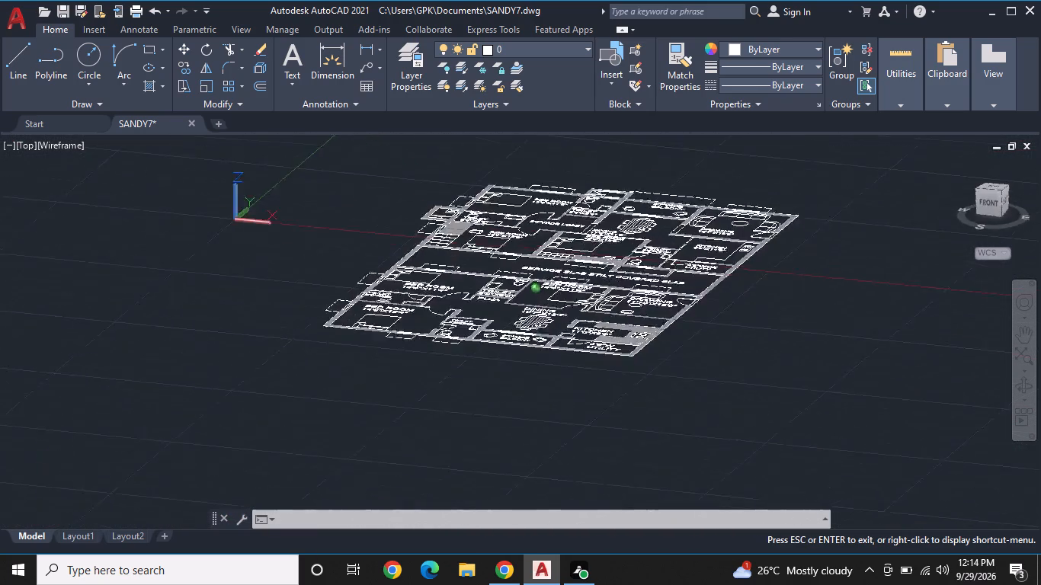
pyautogui.keyDown('shift'); pyautogui.moveTo(381, 211); pyautogui.dragTo(408, 285, button='middle'); pyautogui.keyUp('shift')
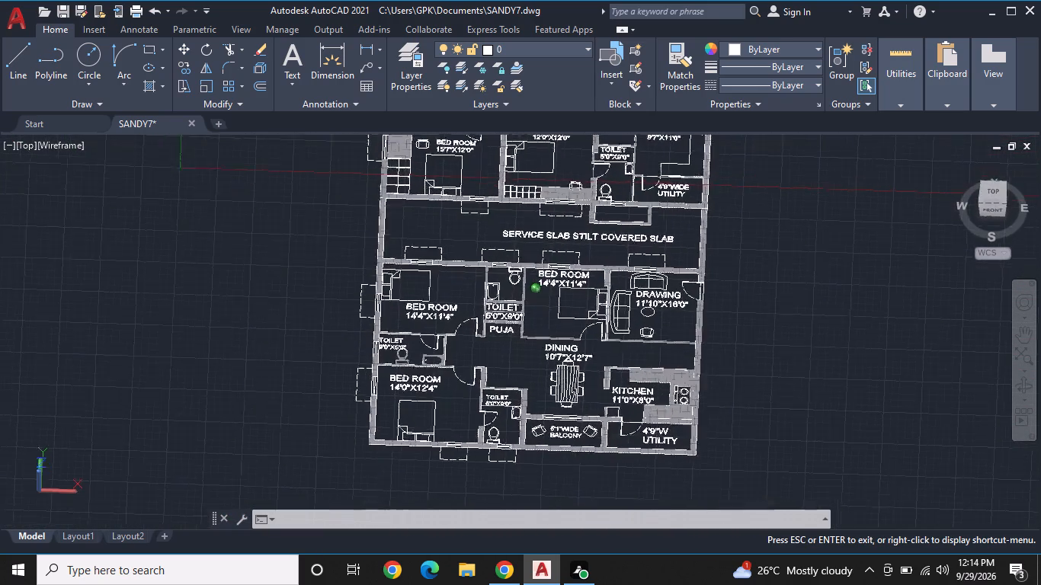
pyautogui.keyDown('shift'); pyautogui.moveTo(408, 285); pyautogui.dragTo(406, 286, button='middle'); pyautogui.keyUp('shift')
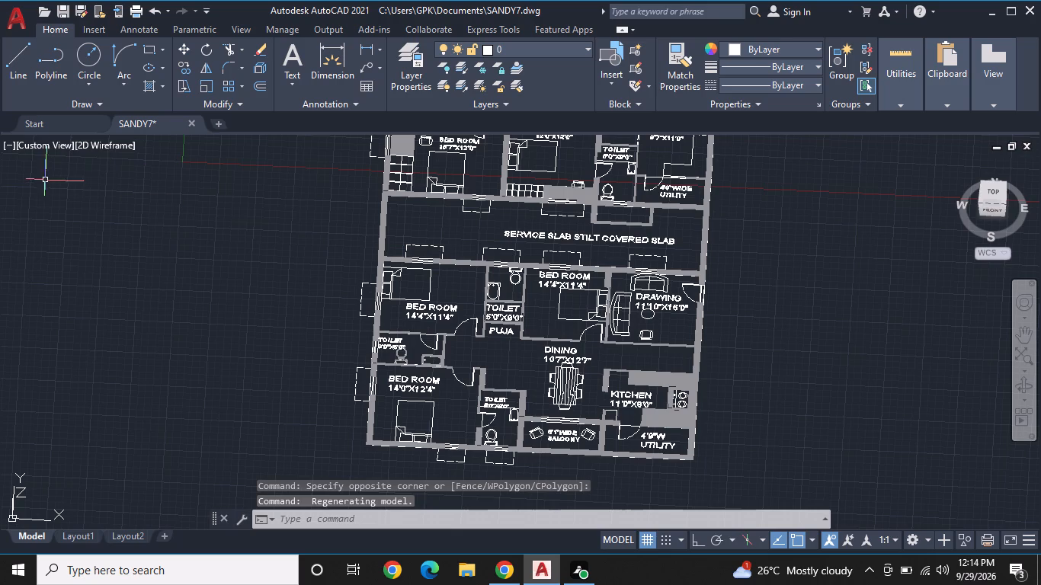
pyautogui.click(54, 149)
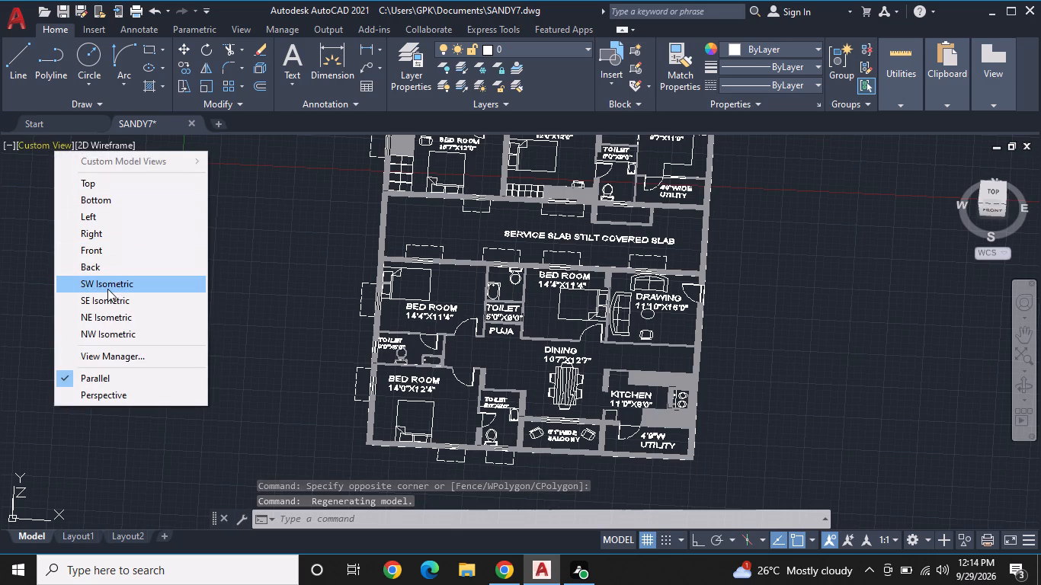
pyautogui.click(126, 175)
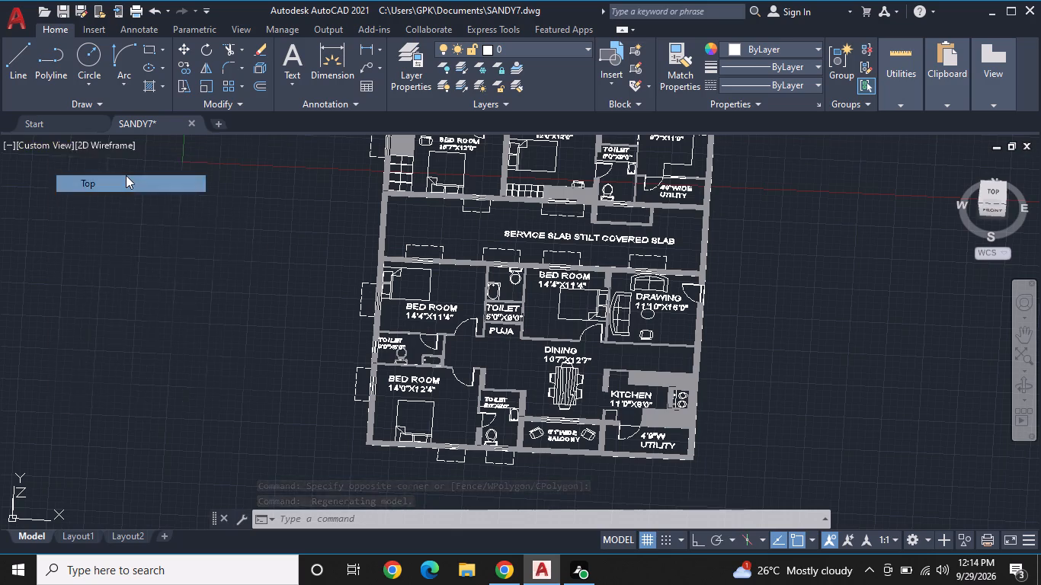
pyautogui.scroll(-1, 629, 306)
pyautogui.moveTo(633, 308); pyautogui.dragTo(637, 272, button='middle')
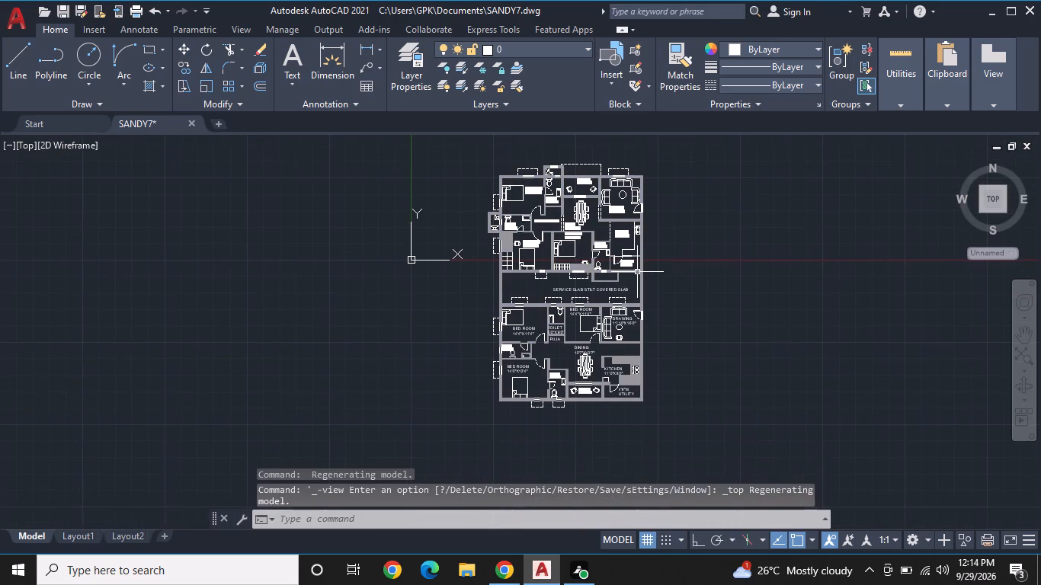